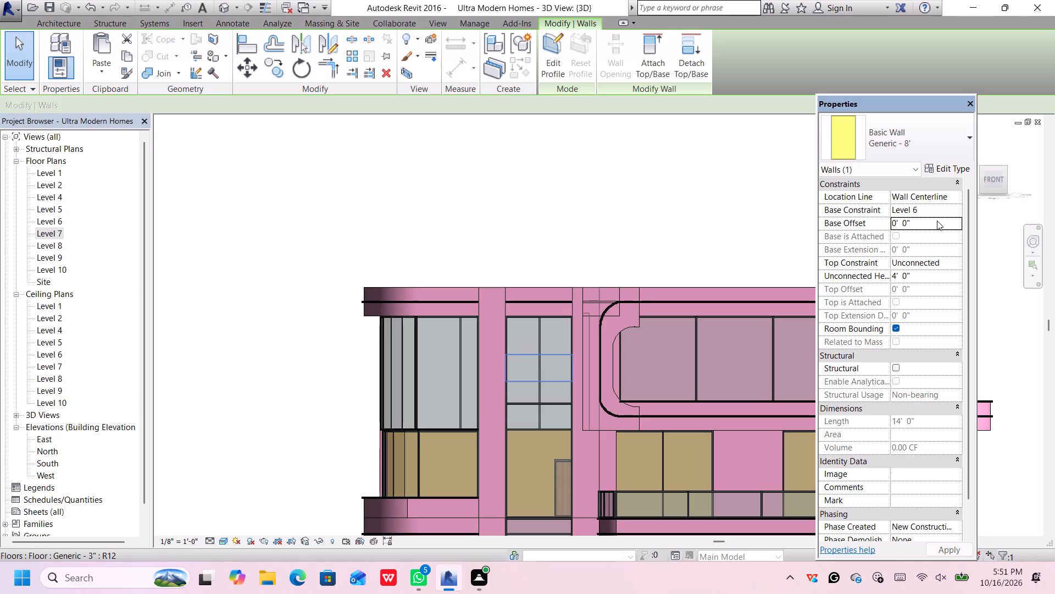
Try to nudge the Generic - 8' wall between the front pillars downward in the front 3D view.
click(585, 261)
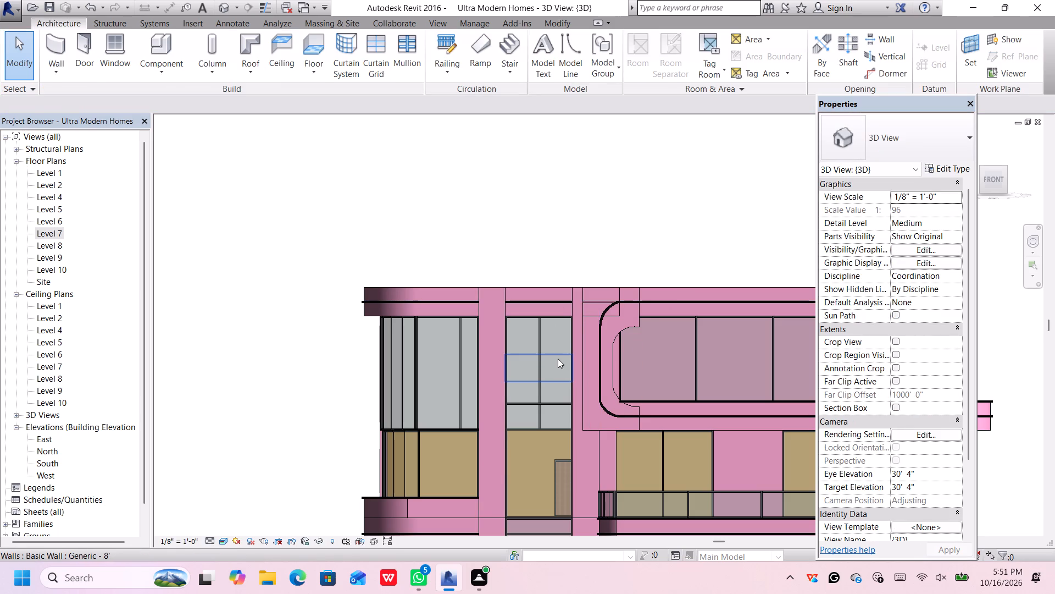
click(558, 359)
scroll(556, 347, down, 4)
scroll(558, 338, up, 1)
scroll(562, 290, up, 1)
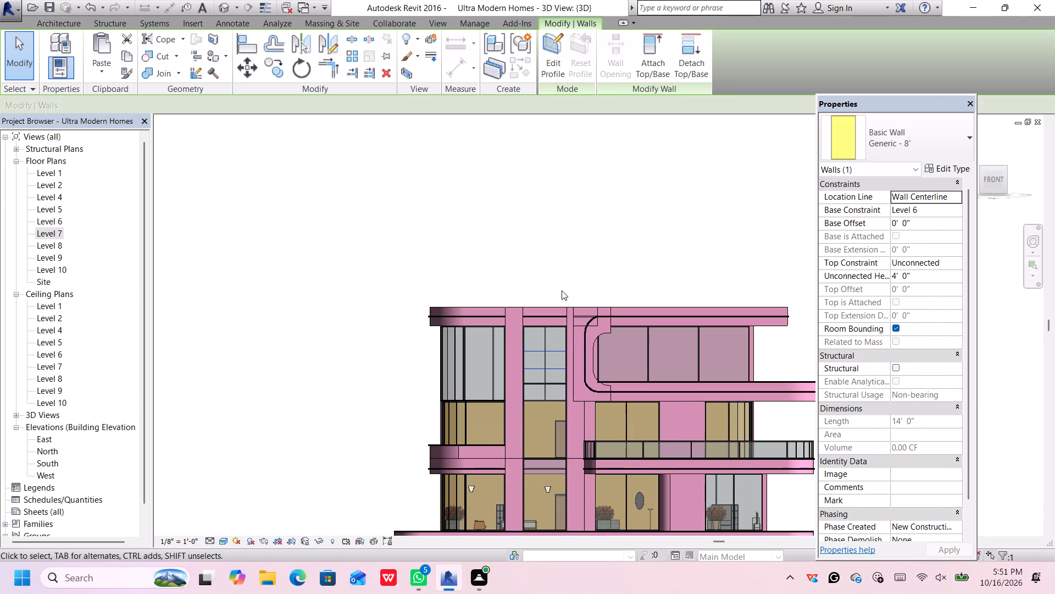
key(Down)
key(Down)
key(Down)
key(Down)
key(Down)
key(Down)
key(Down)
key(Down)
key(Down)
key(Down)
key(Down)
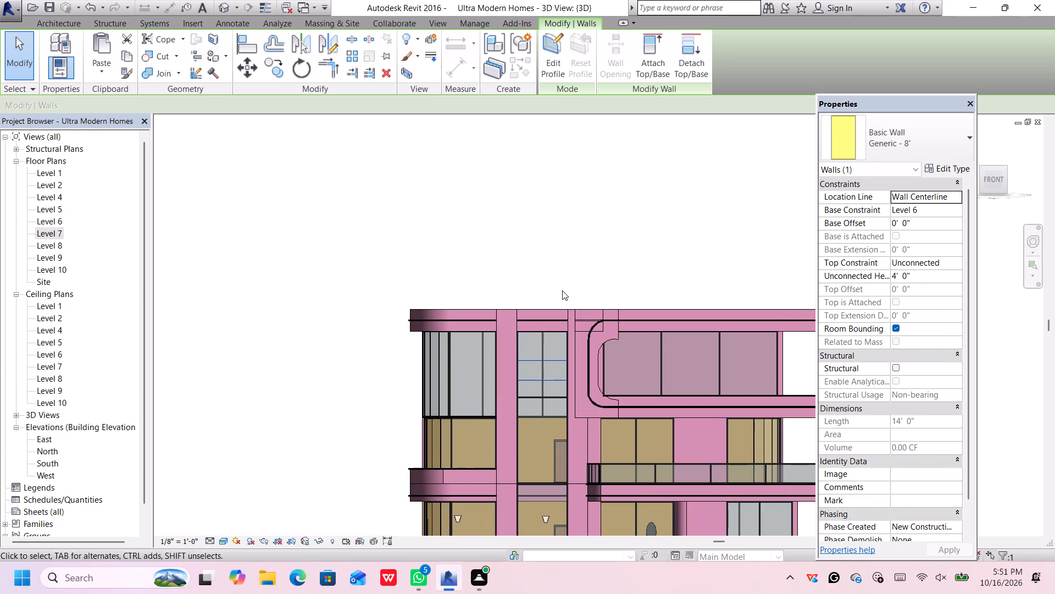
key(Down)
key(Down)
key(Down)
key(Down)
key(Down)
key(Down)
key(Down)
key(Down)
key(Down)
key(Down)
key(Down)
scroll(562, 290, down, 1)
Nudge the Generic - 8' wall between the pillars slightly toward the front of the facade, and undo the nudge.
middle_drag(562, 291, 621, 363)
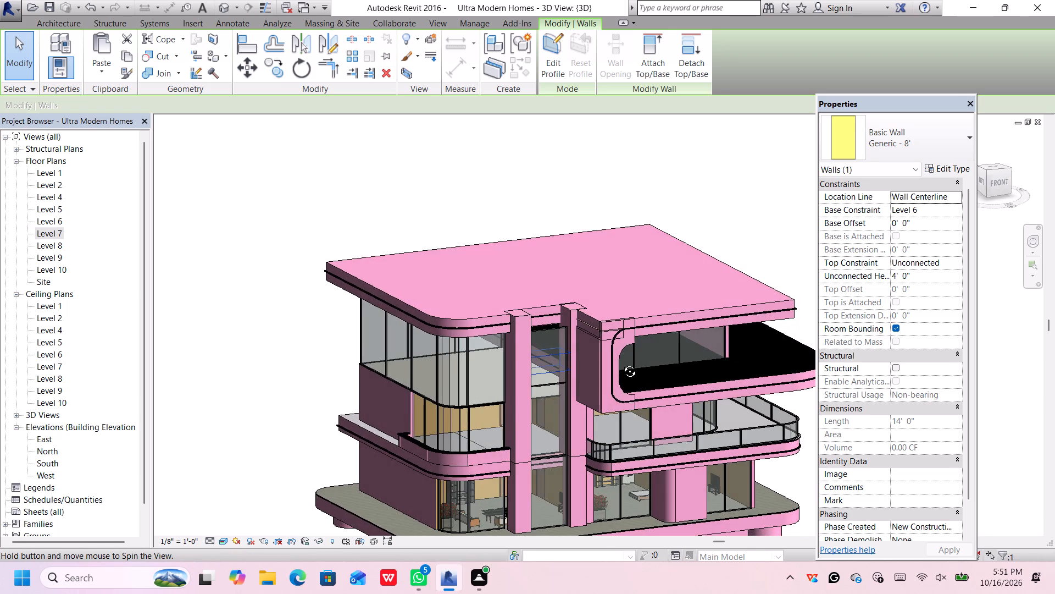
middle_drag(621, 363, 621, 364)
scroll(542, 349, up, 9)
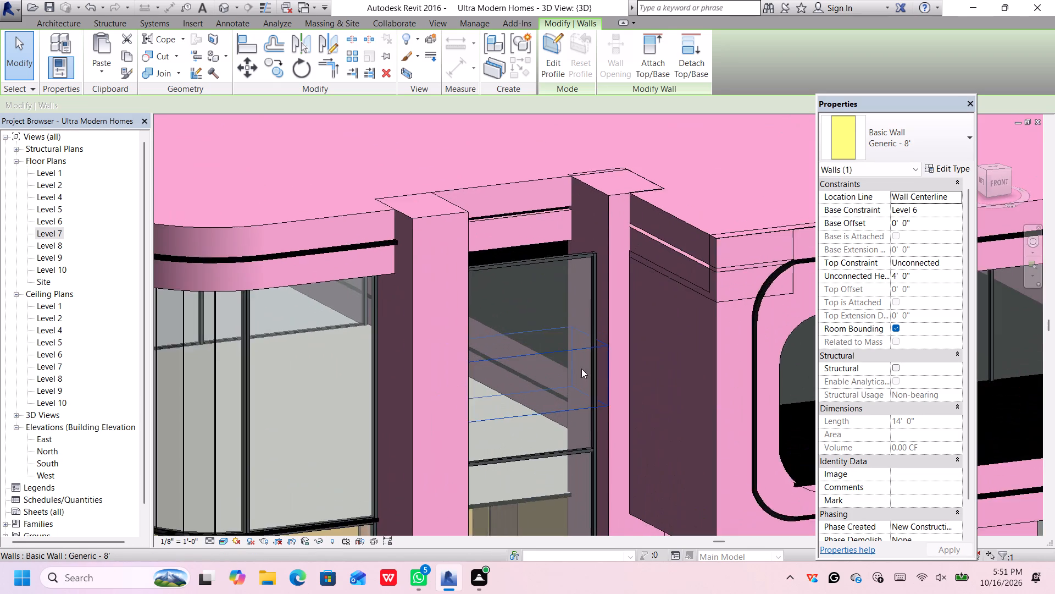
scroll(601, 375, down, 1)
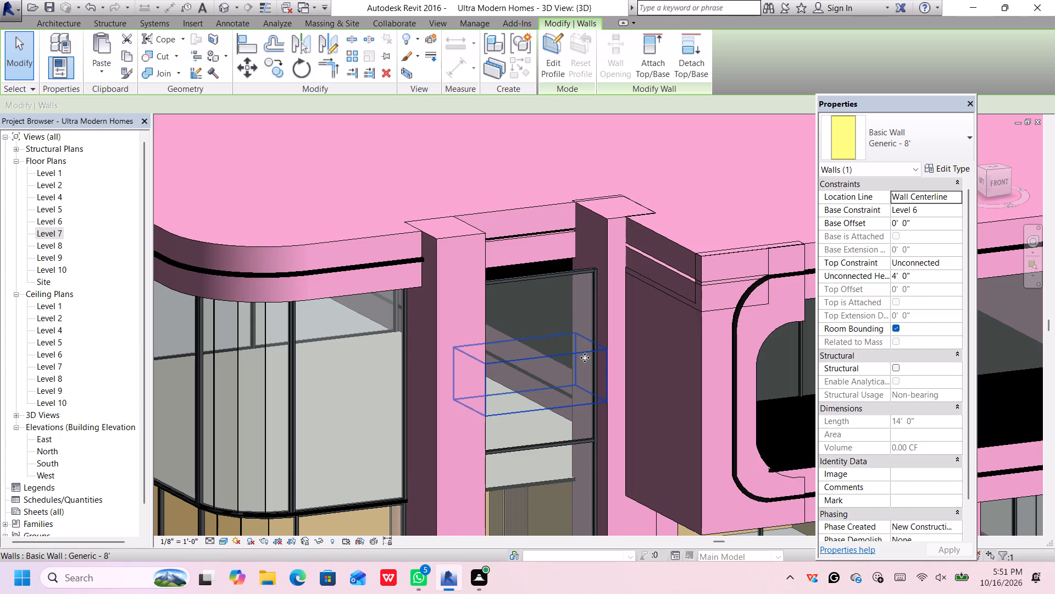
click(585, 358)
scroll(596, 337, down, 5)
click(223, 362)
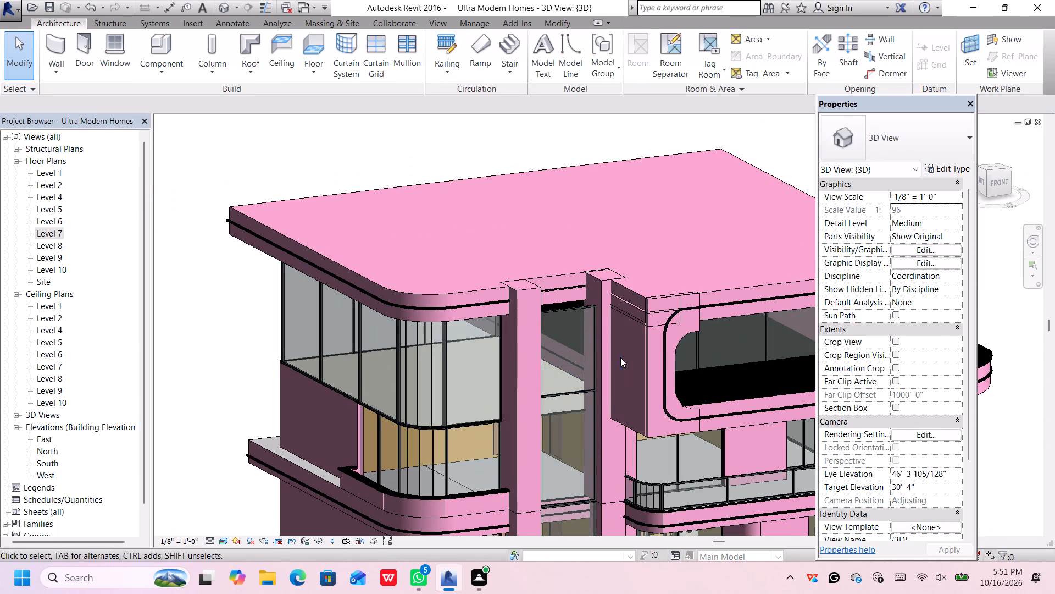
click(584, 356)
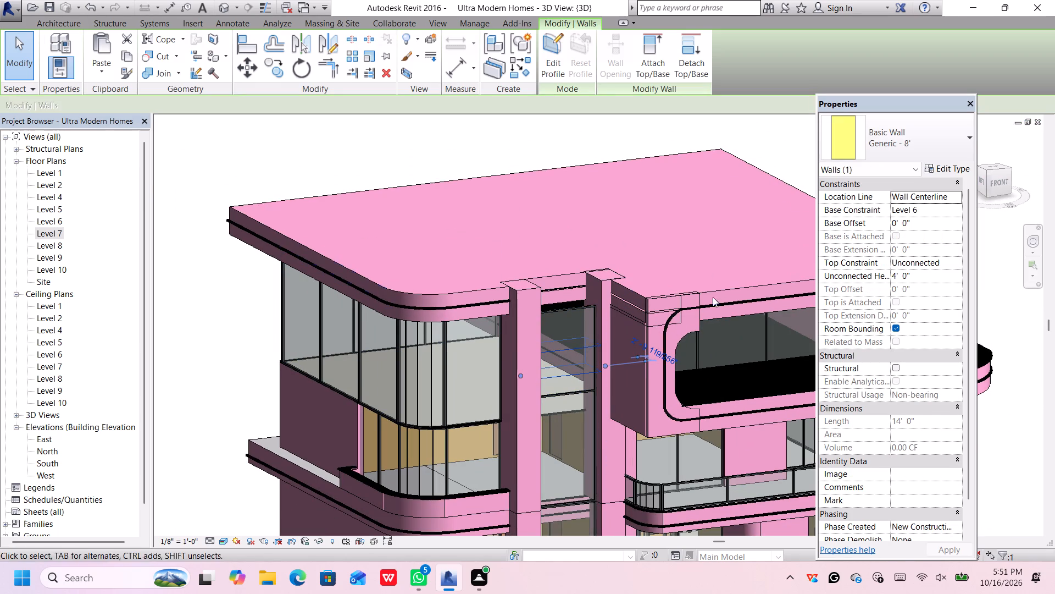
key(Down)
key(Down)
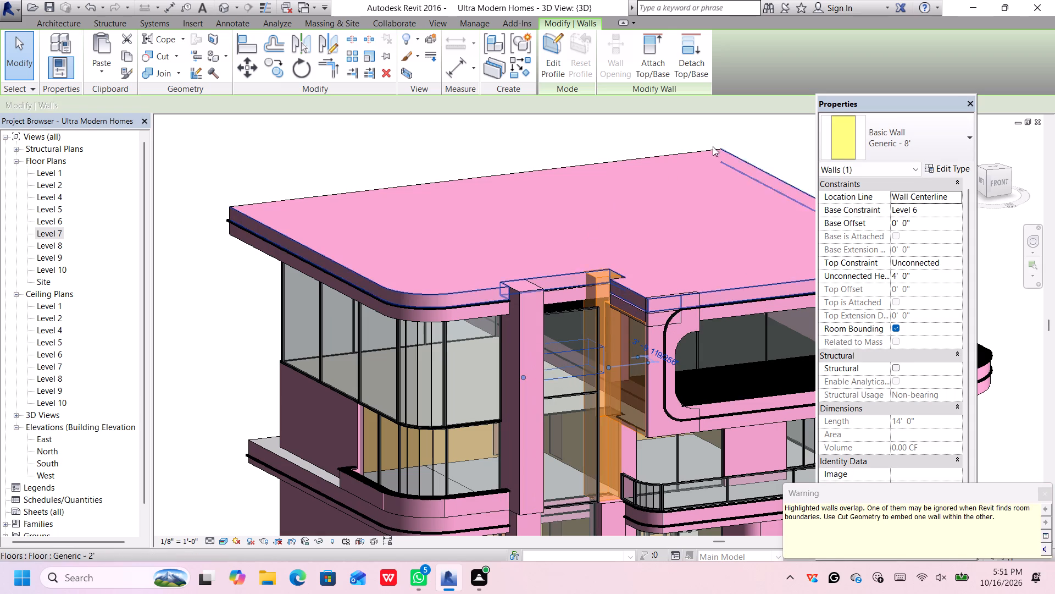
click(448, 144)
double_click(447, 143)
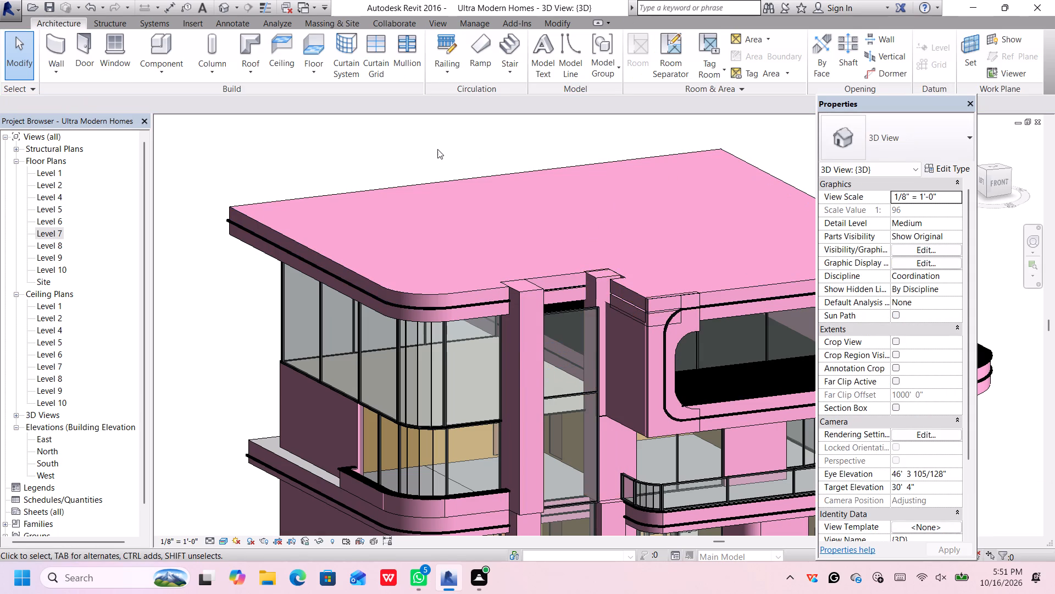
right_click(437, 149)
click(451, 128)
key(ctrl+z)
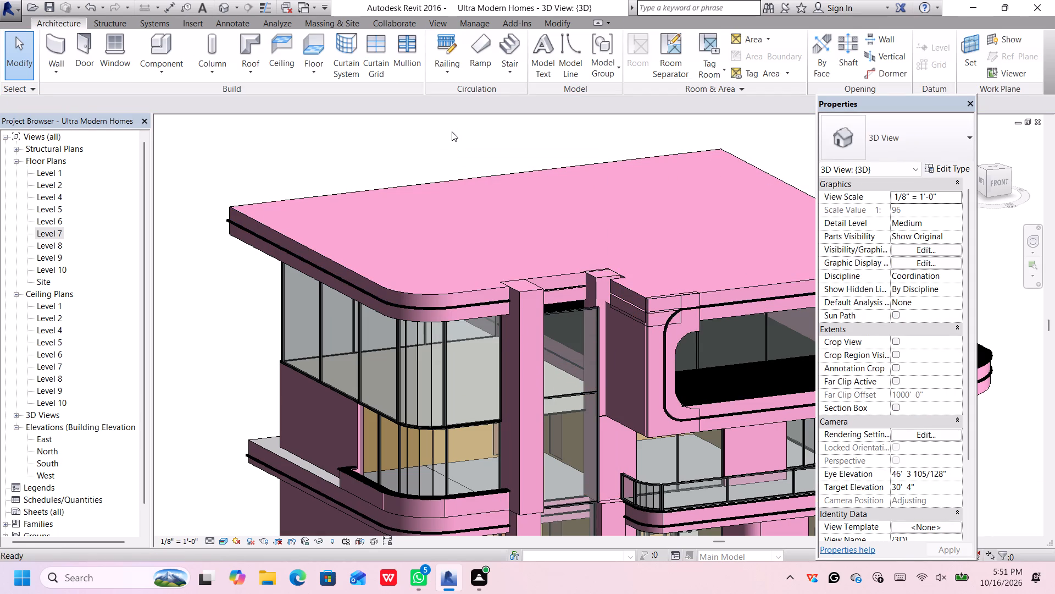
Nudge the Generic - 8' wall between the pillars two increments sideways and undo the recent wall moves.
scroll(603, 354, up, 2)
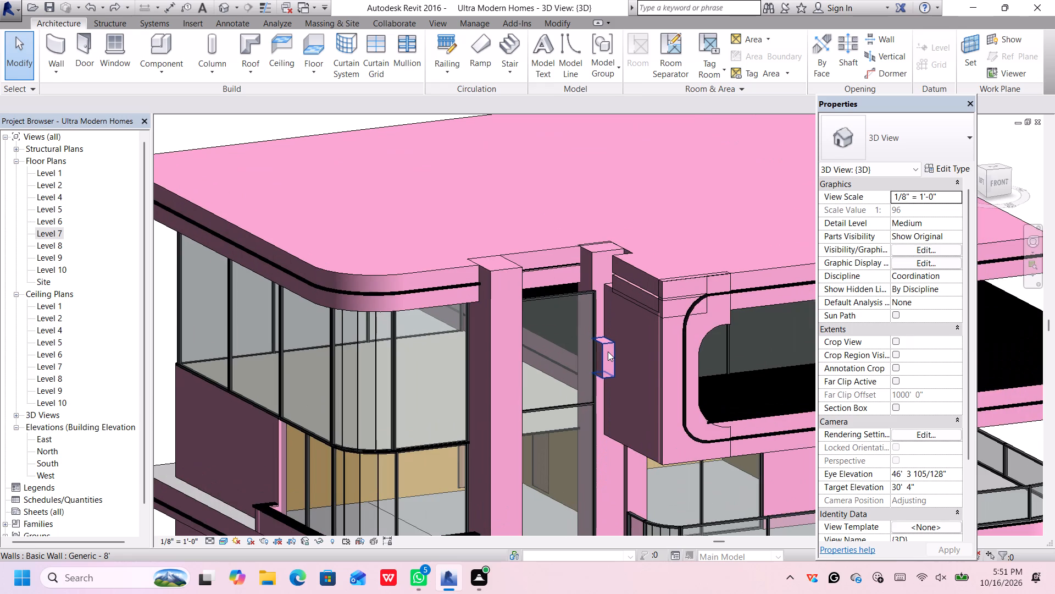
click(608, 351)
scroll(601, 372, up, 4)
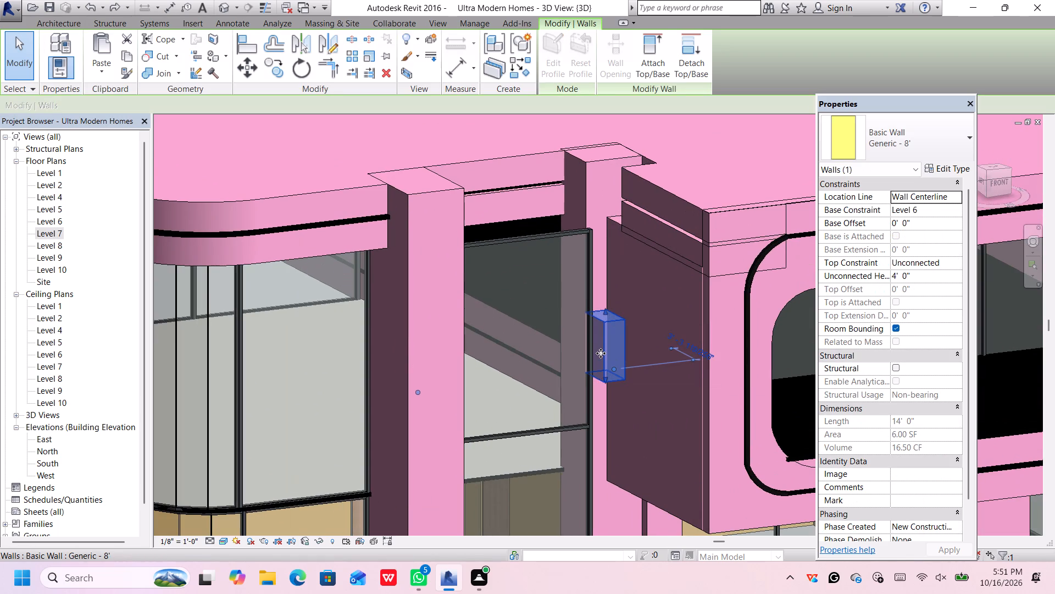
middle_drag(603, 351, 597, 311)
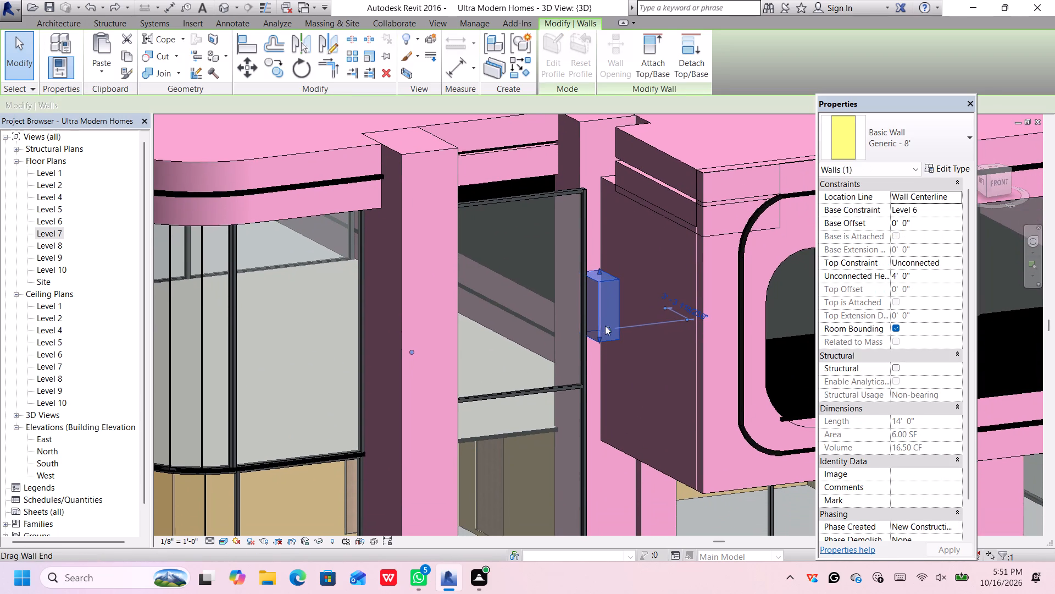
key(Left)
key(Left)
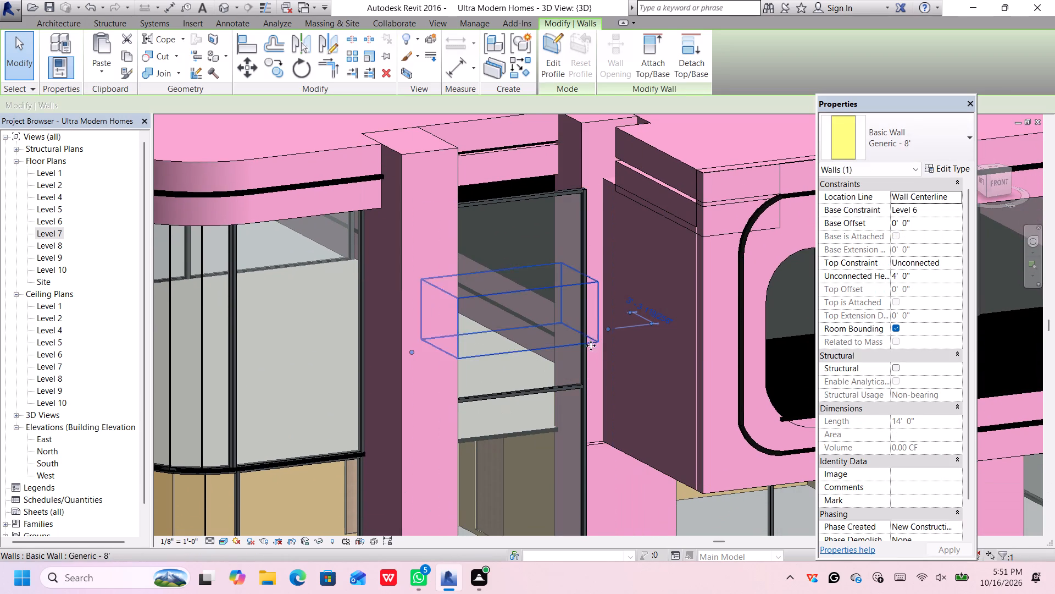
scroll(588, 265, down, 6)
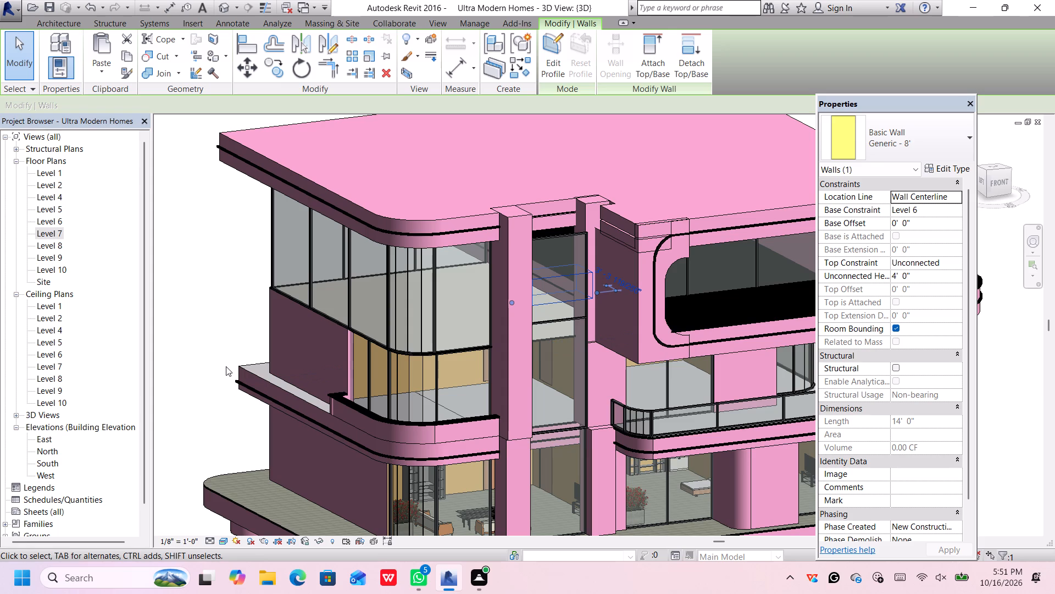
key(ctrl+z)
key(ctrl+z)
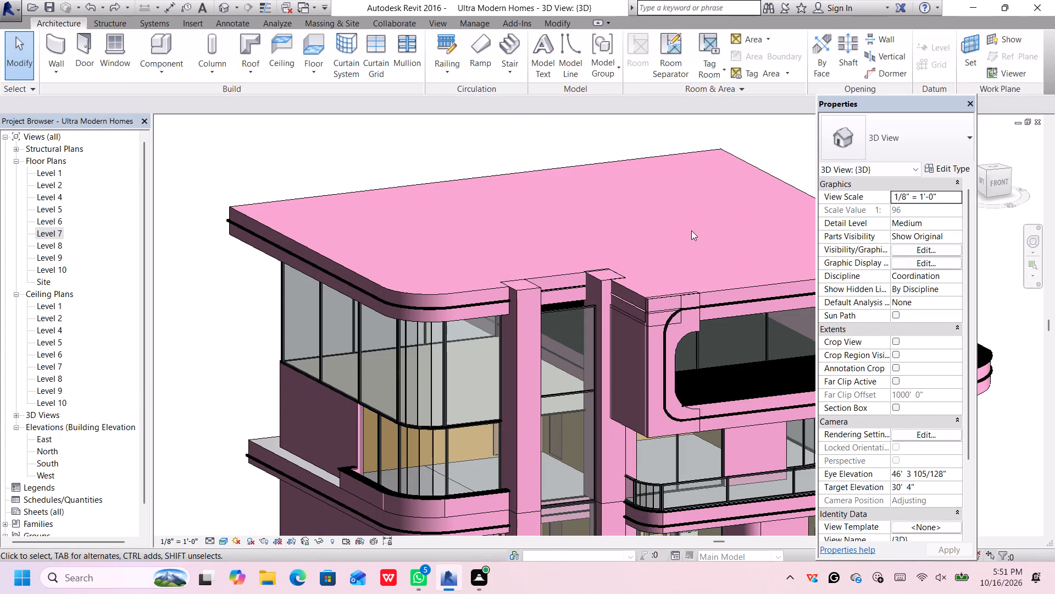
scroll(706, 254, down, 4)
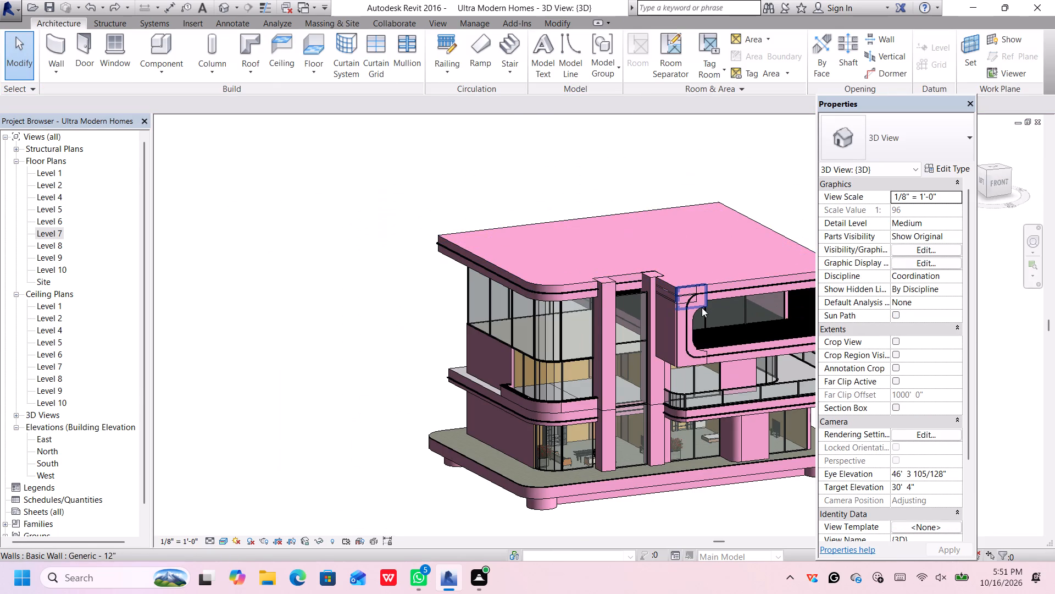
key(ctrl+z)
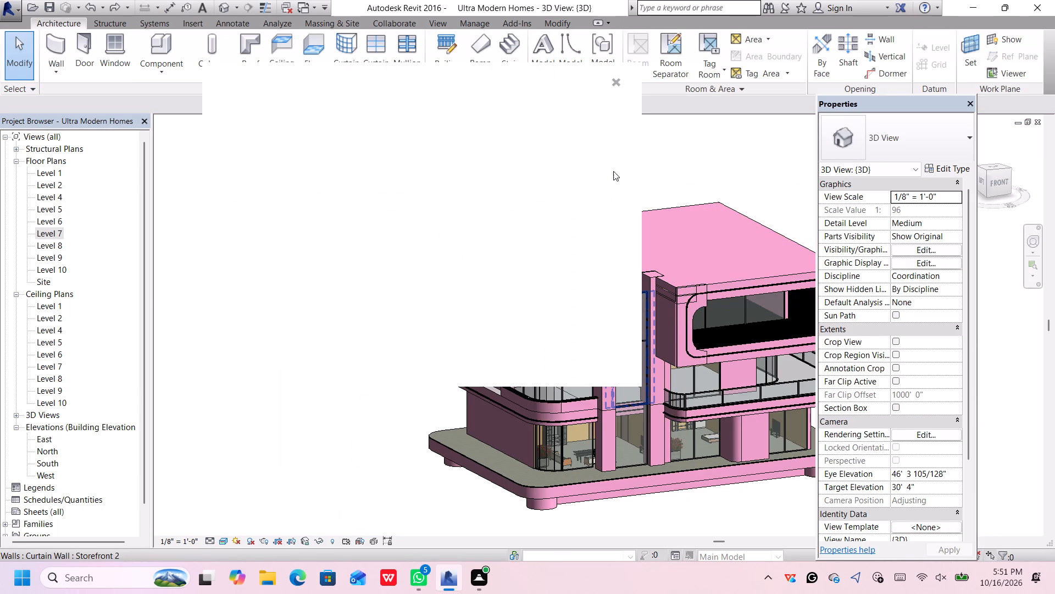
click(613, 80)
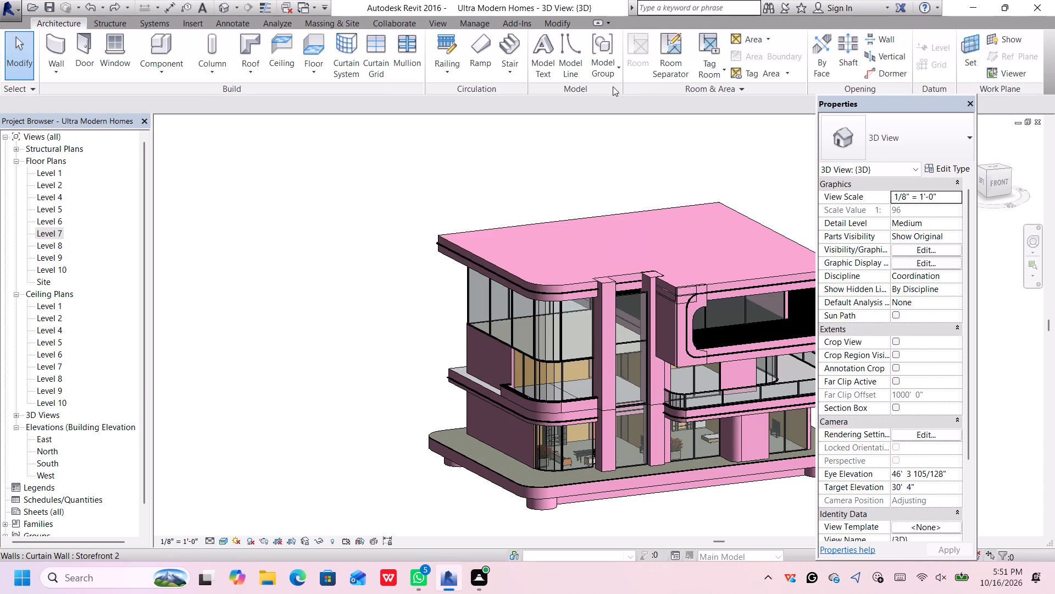
Stretch the top of the Storefront 2 curtain wall between the pillars up to the roof, about 34' 1" unconnected height.
scroll(632, 287, up, 4)
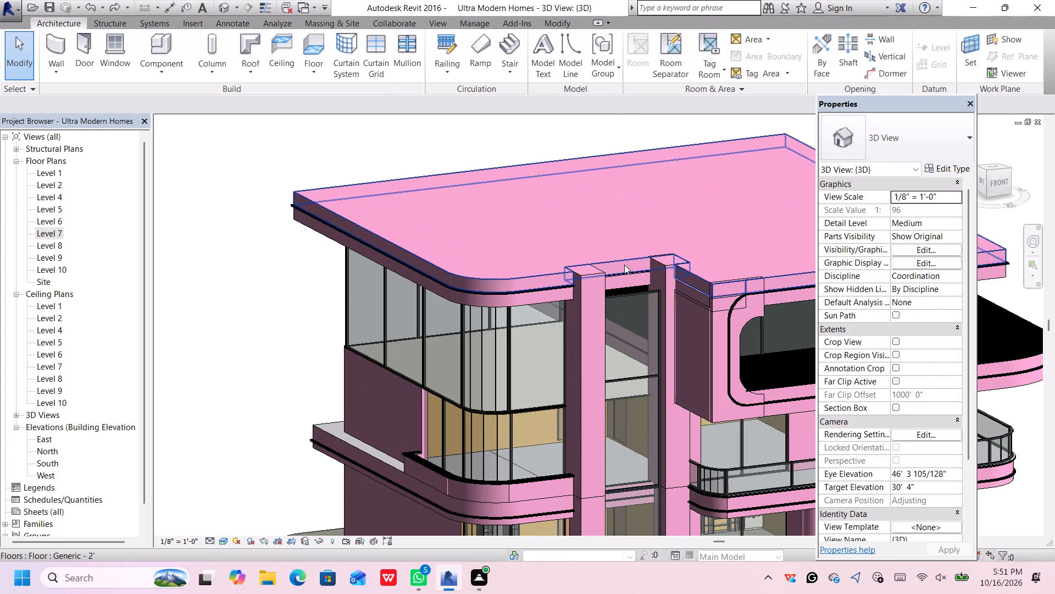
scroll(624, 264, up, 6)
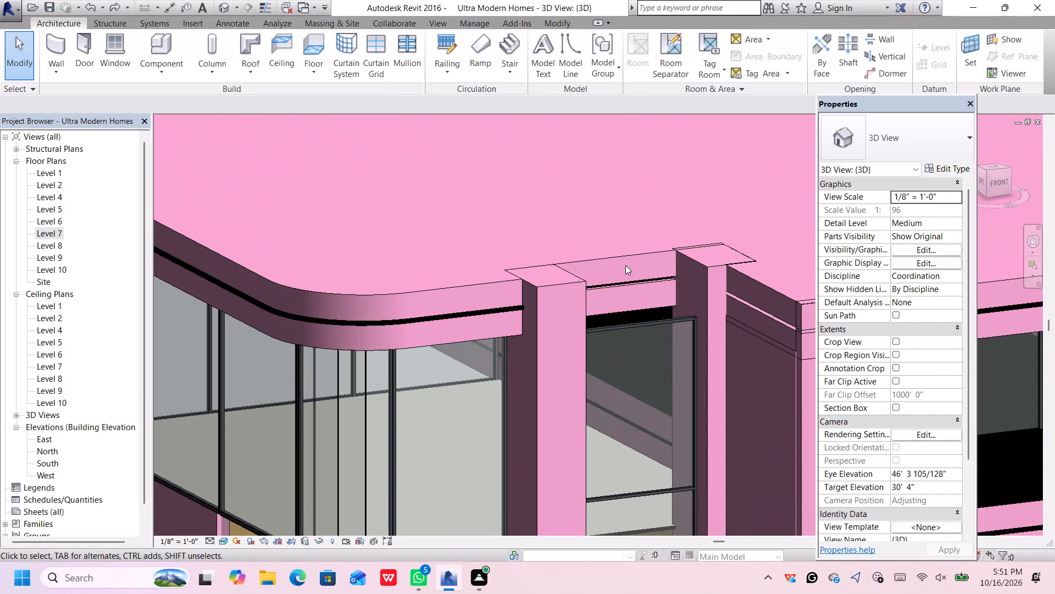
scroll(625, 307, down, 6)
scroll(632, 328, up, 1)
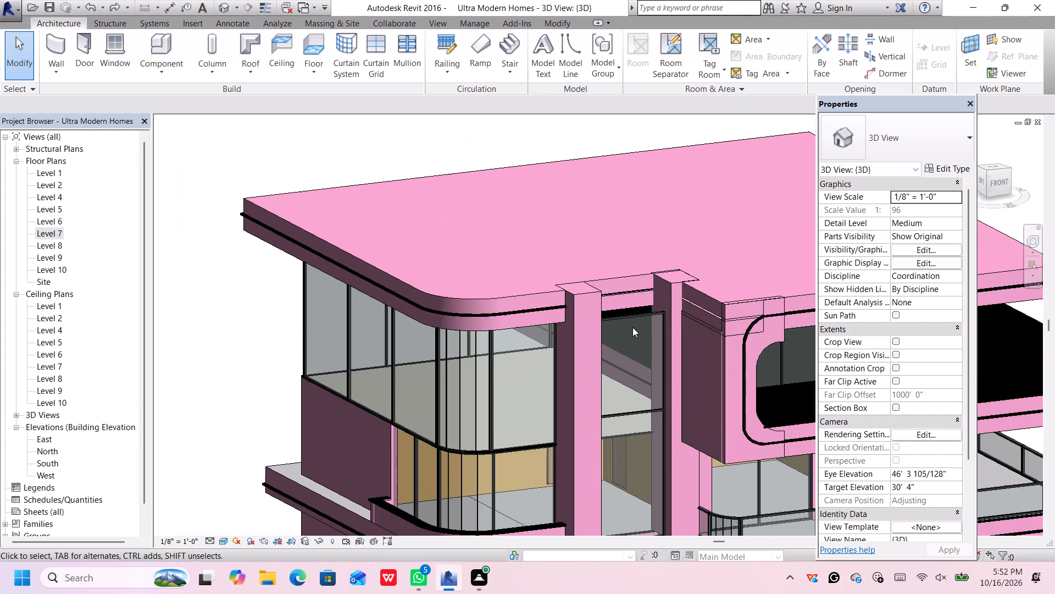
click(634, 315)
scroll(635, 316, up, 4)
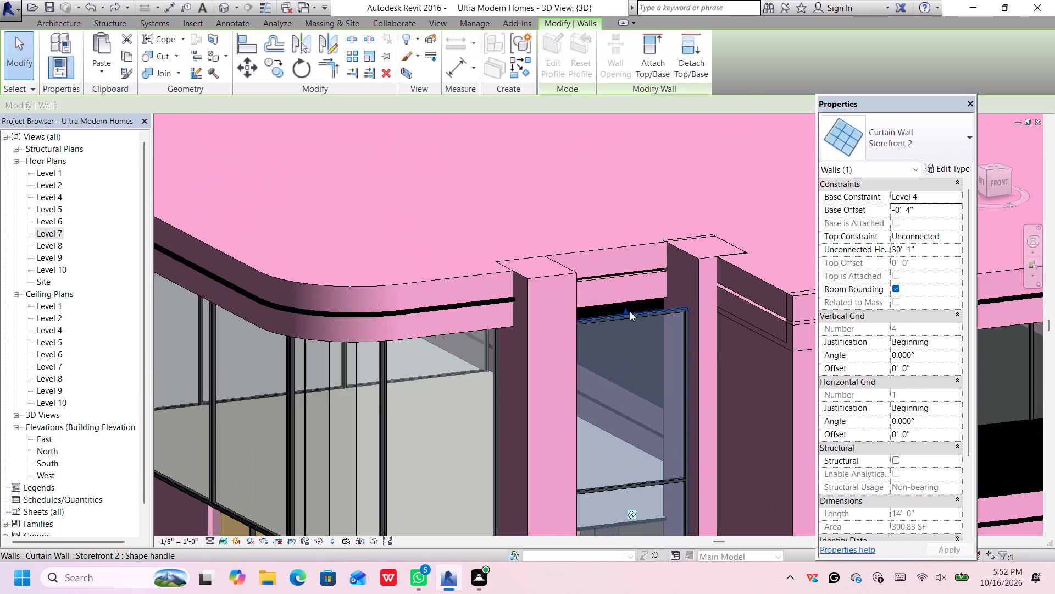
drag(624, 311, 624, 246)
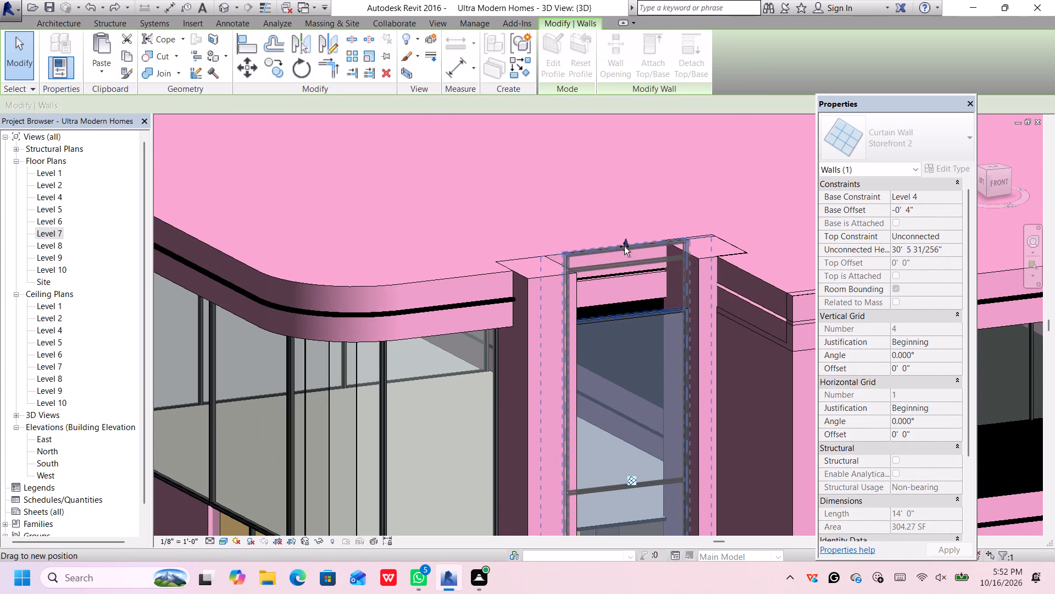
drag(624, 246, 628, 262)
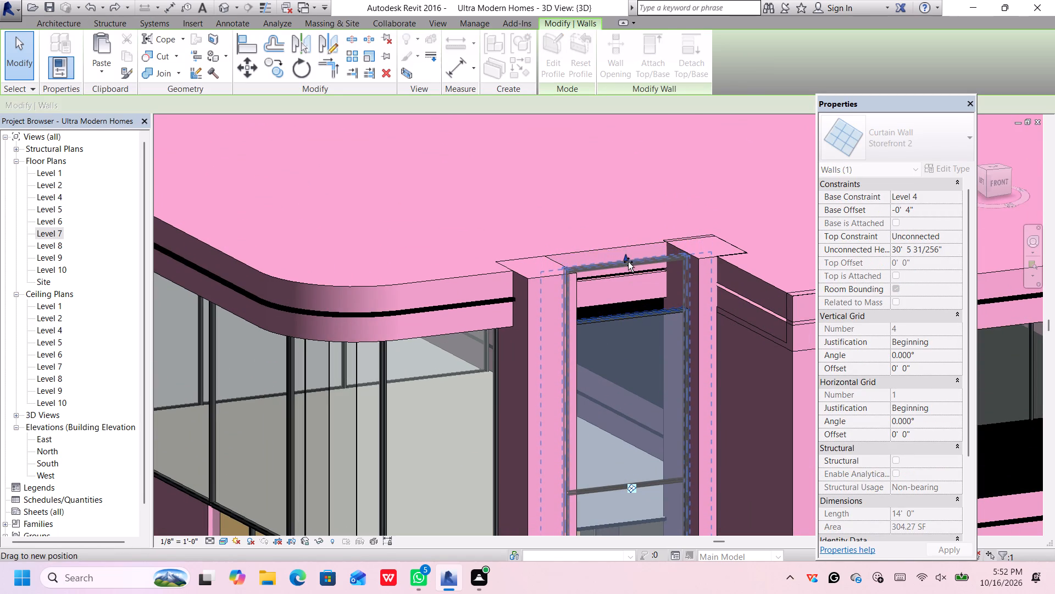
drag(628, 262, 628, 262)
scroll(628, 290, down, 6)
scroll(652, 332, up, 1)
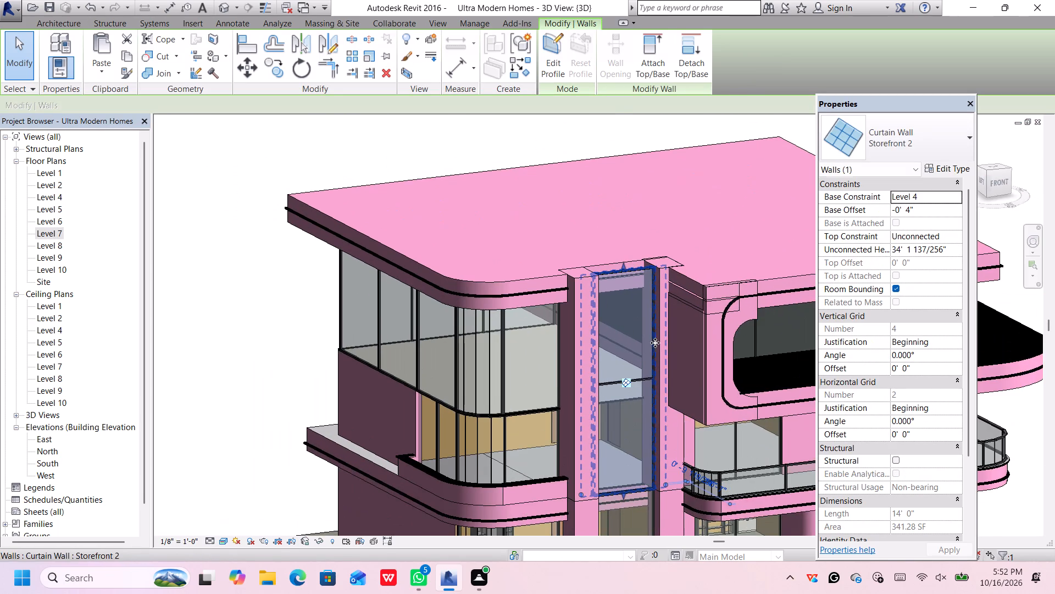
middle_drag(651, 339, 637, 305)
scroll(637, 304, down, 4)
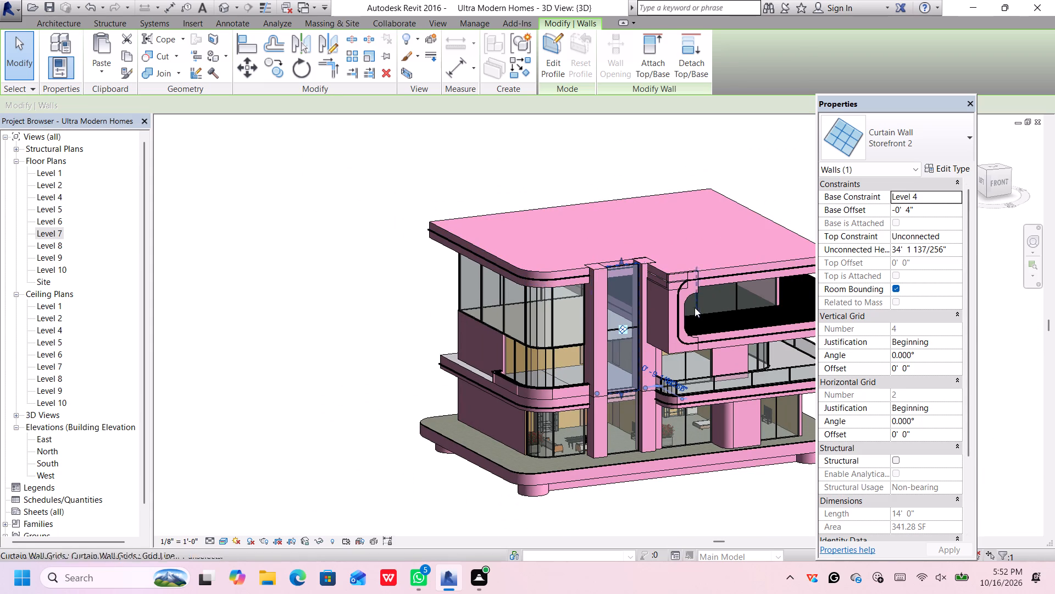
scroll(692, 306, down, 1)
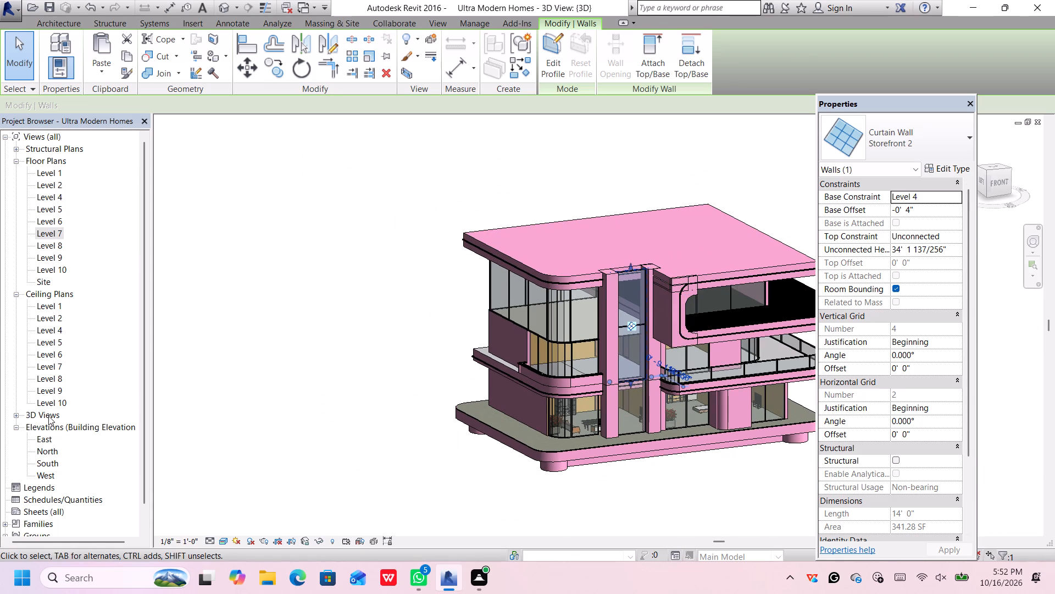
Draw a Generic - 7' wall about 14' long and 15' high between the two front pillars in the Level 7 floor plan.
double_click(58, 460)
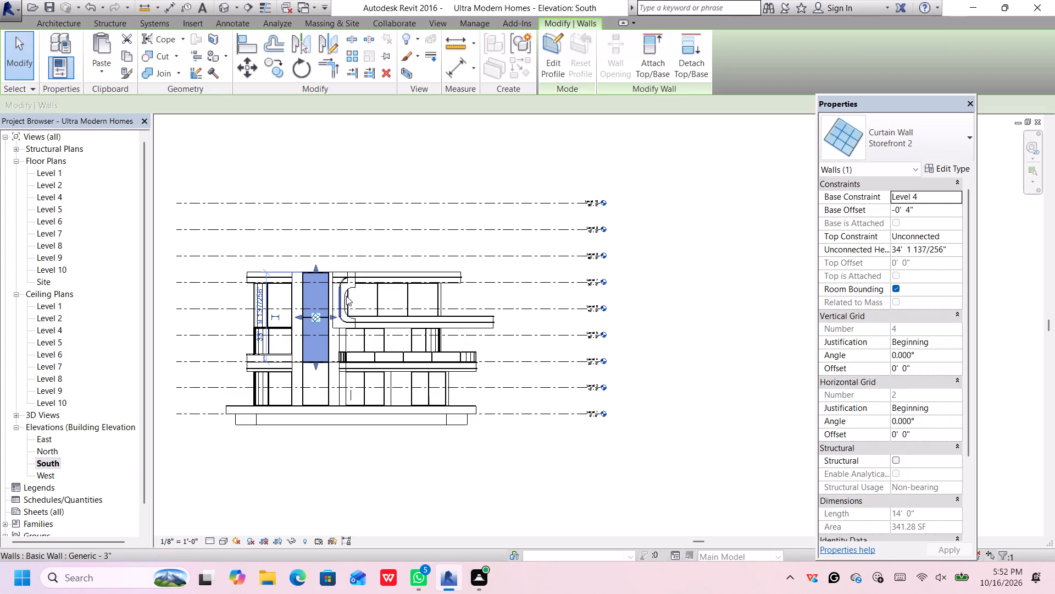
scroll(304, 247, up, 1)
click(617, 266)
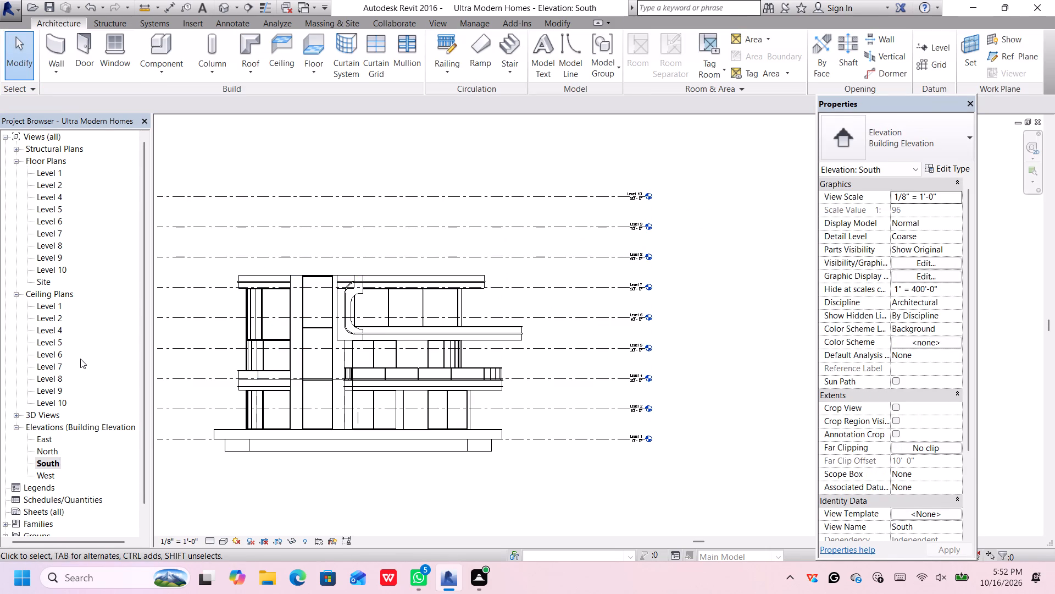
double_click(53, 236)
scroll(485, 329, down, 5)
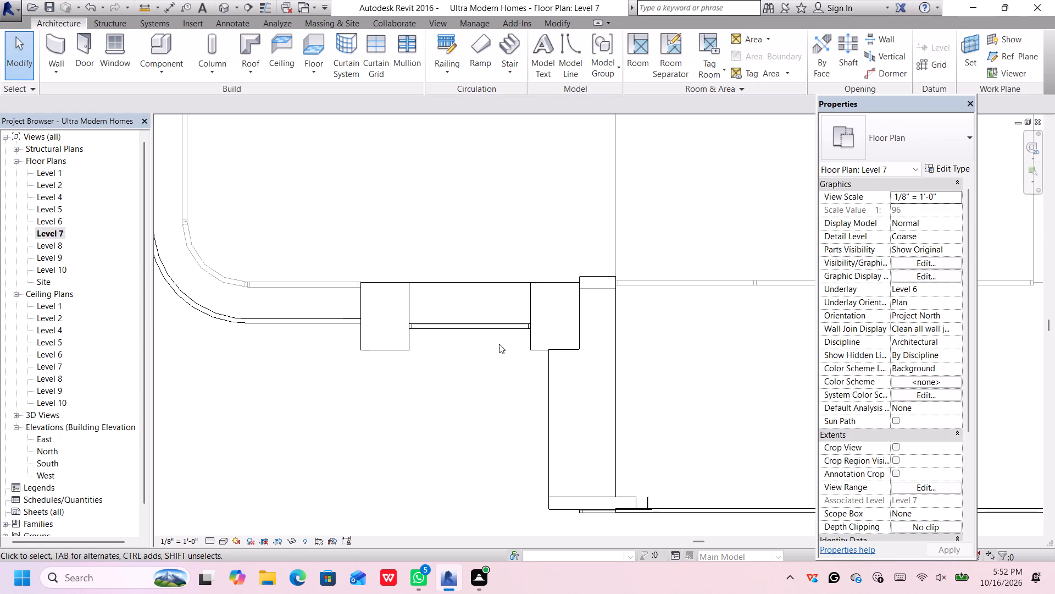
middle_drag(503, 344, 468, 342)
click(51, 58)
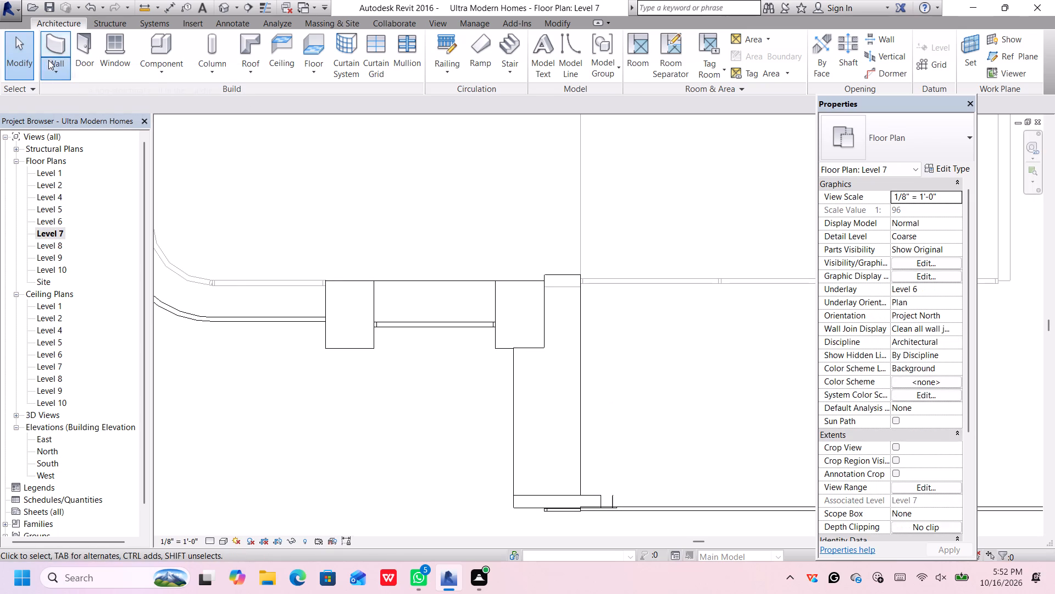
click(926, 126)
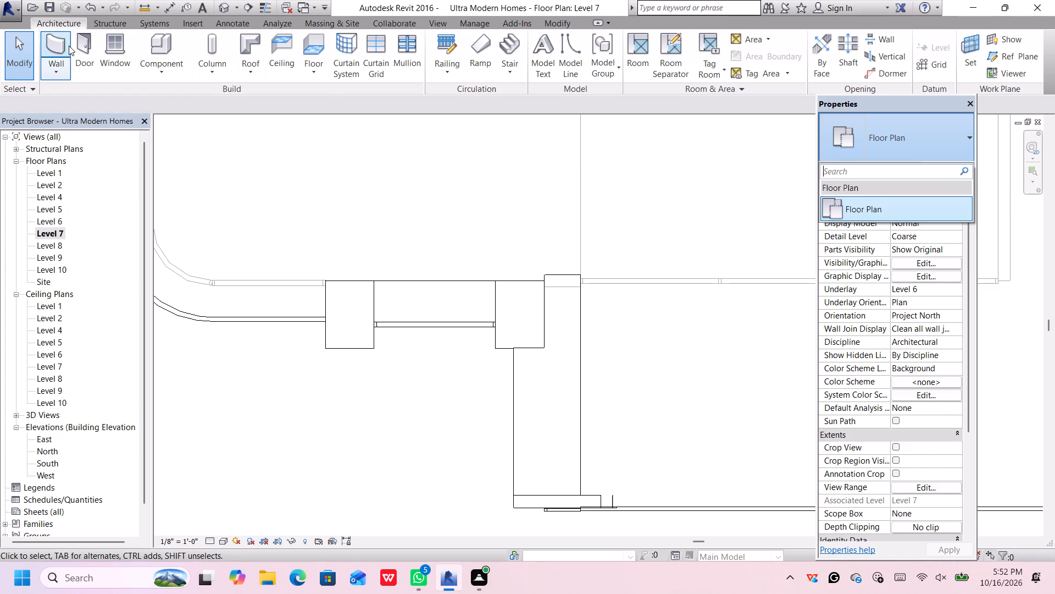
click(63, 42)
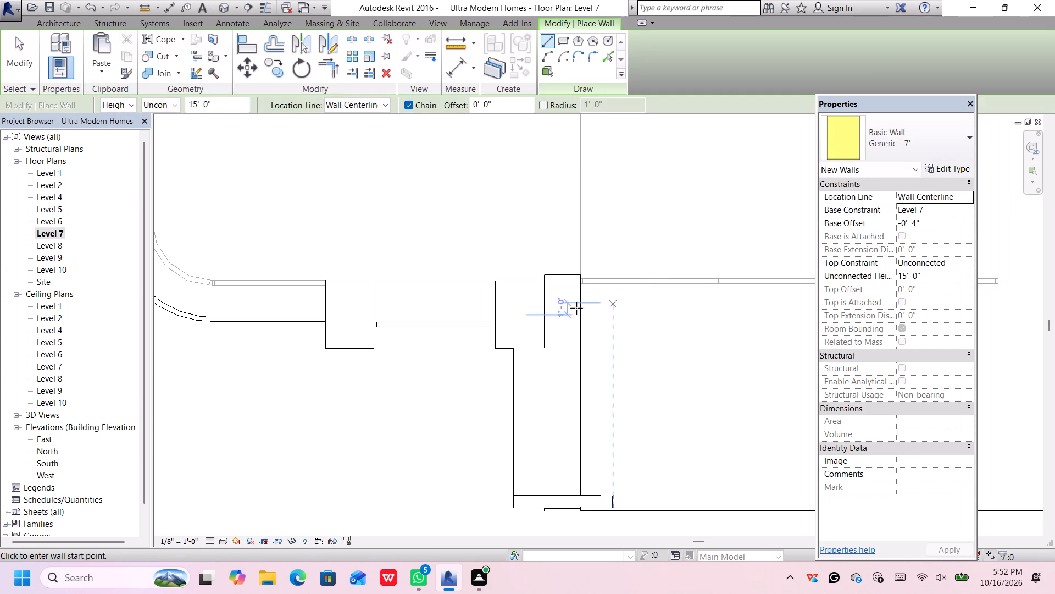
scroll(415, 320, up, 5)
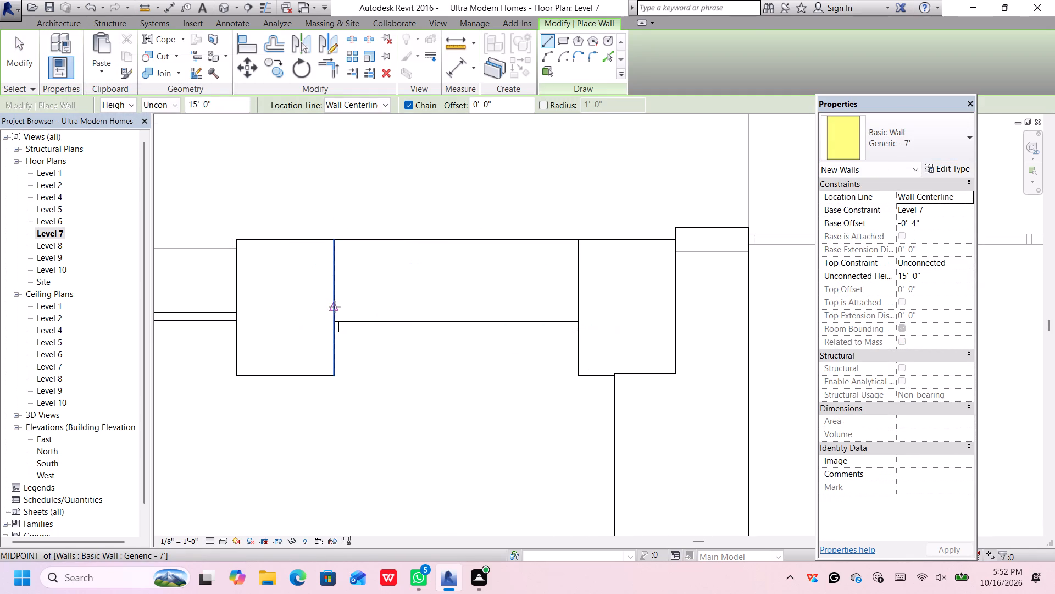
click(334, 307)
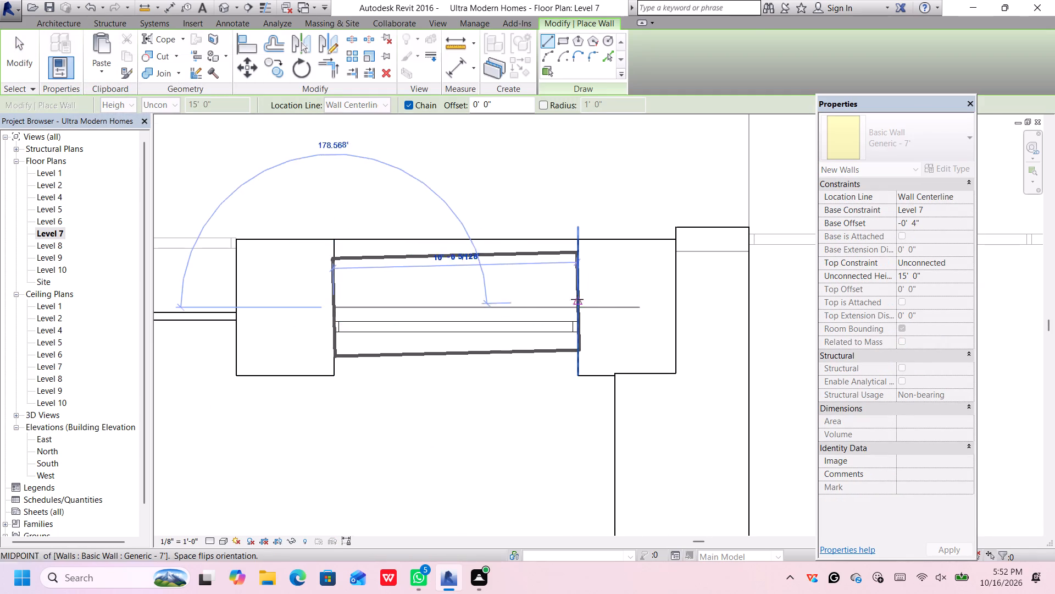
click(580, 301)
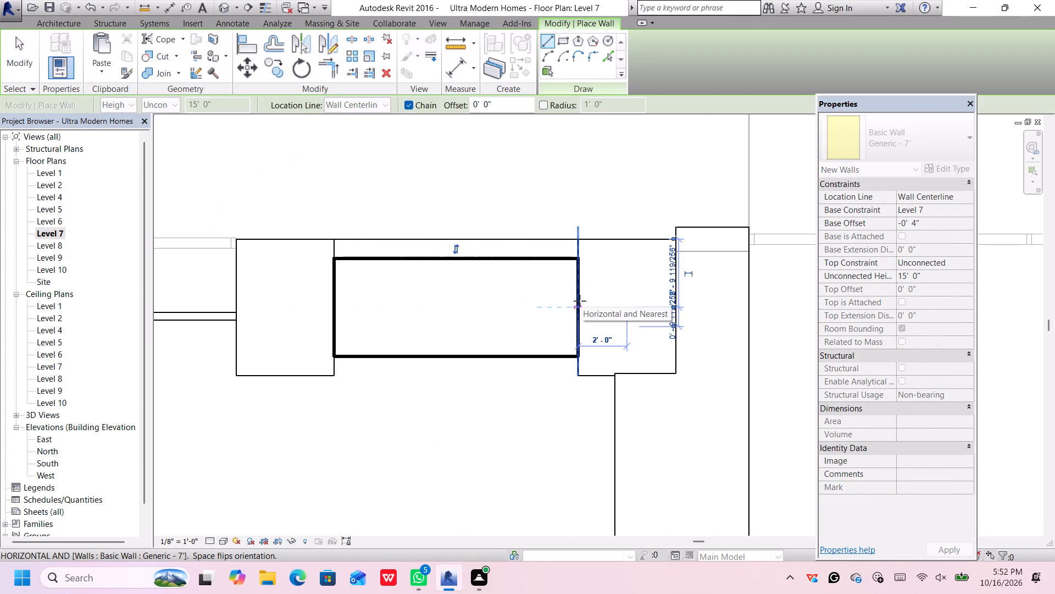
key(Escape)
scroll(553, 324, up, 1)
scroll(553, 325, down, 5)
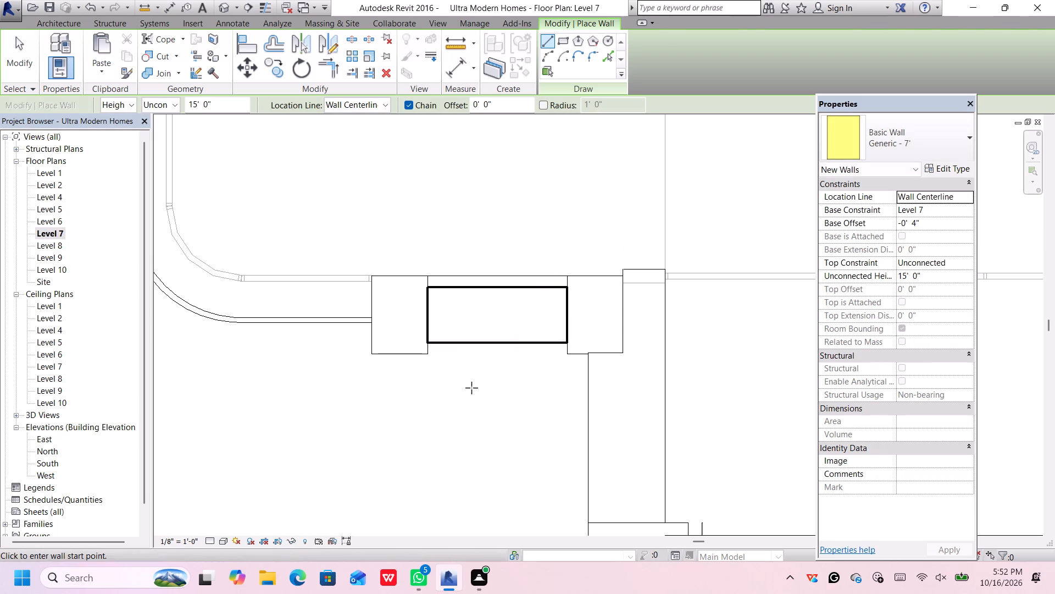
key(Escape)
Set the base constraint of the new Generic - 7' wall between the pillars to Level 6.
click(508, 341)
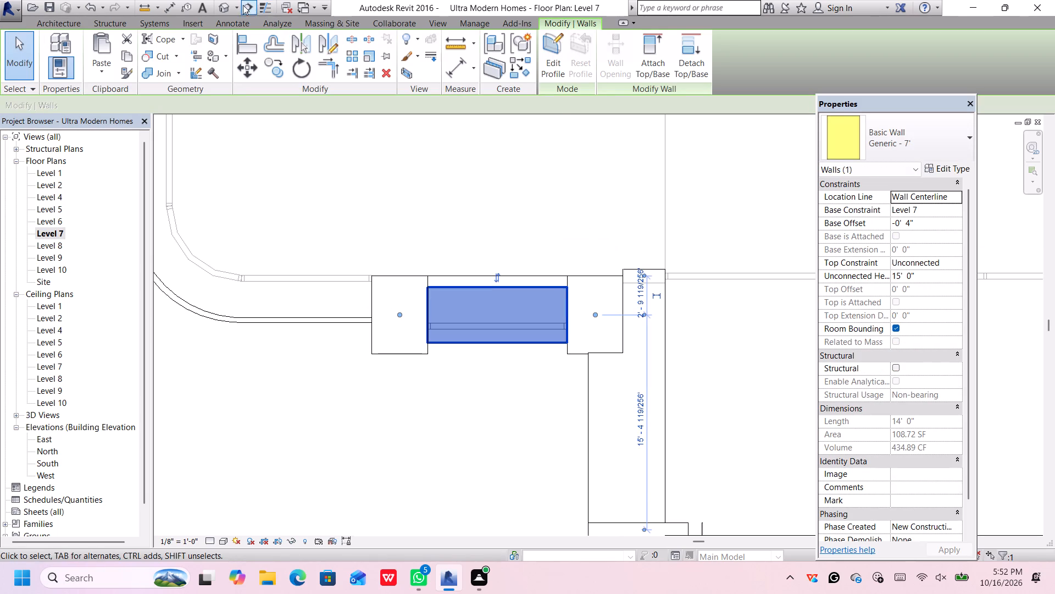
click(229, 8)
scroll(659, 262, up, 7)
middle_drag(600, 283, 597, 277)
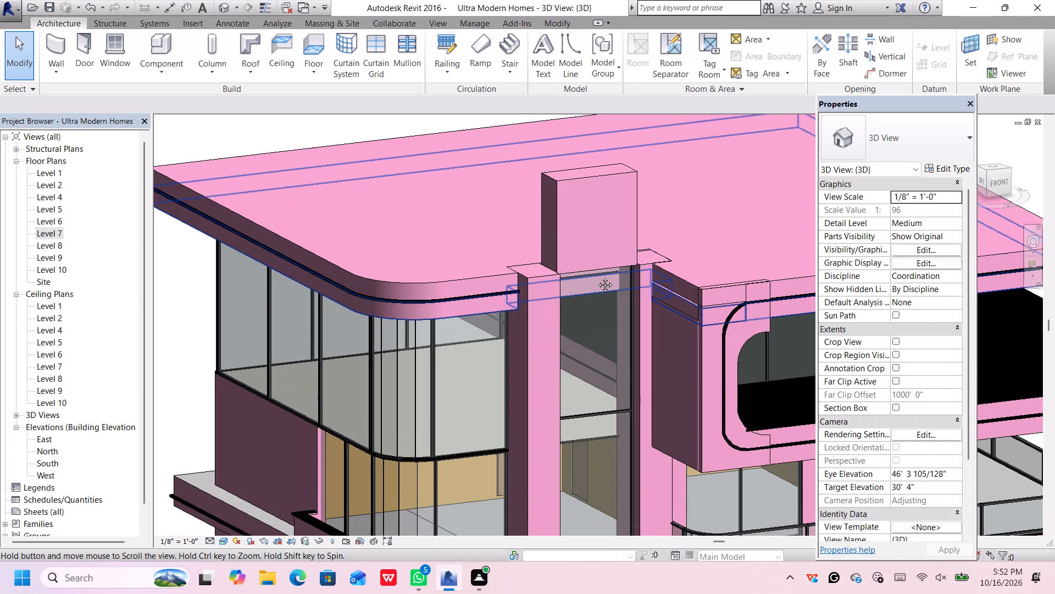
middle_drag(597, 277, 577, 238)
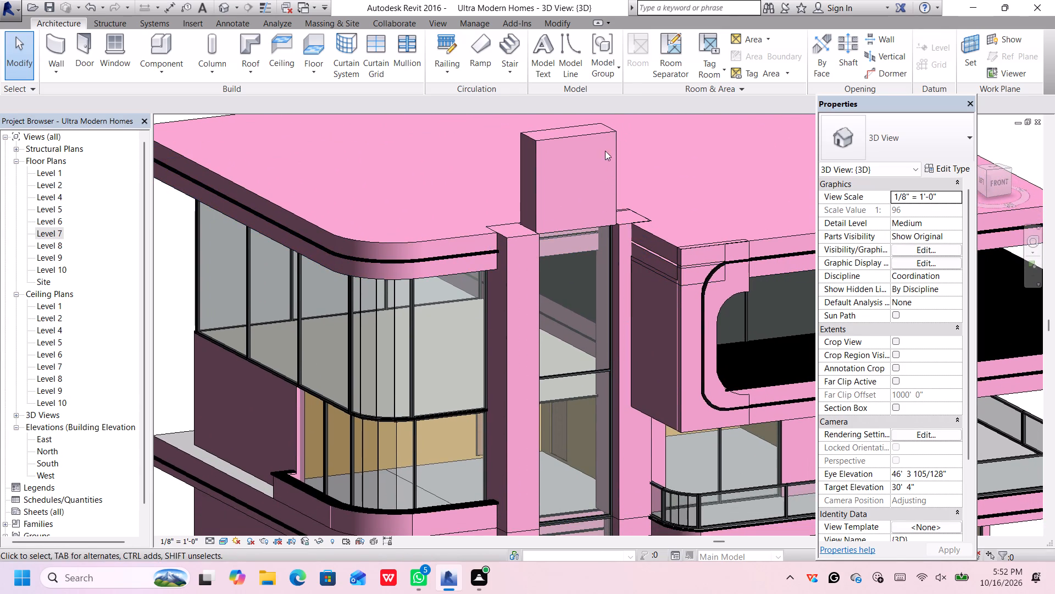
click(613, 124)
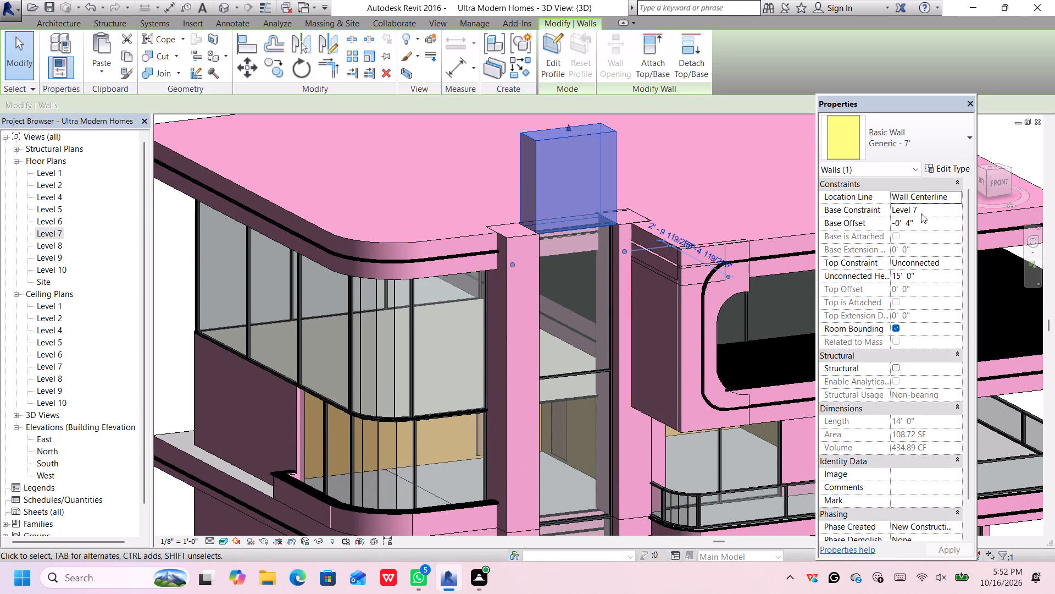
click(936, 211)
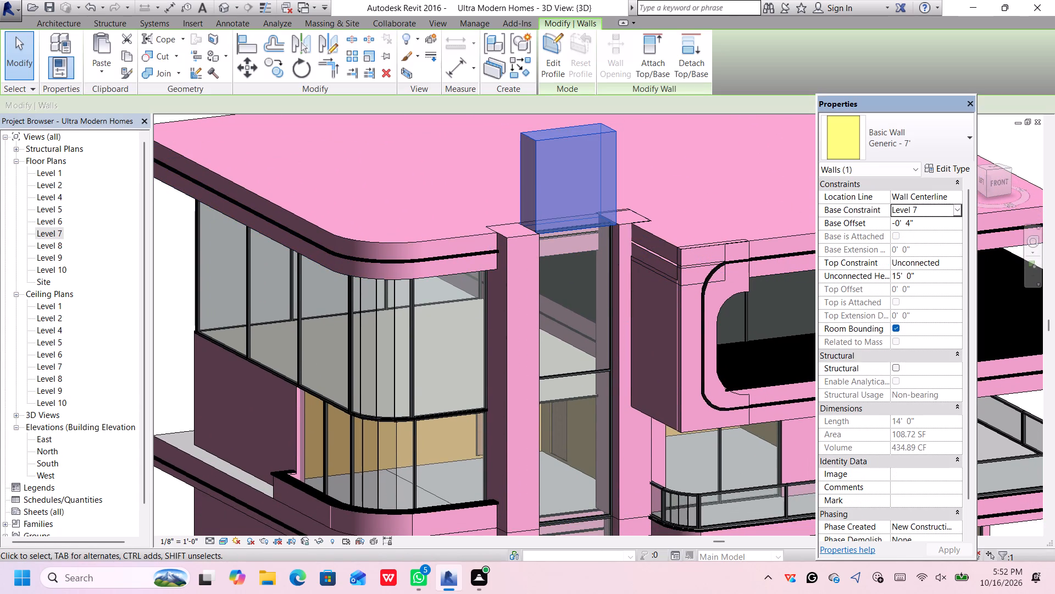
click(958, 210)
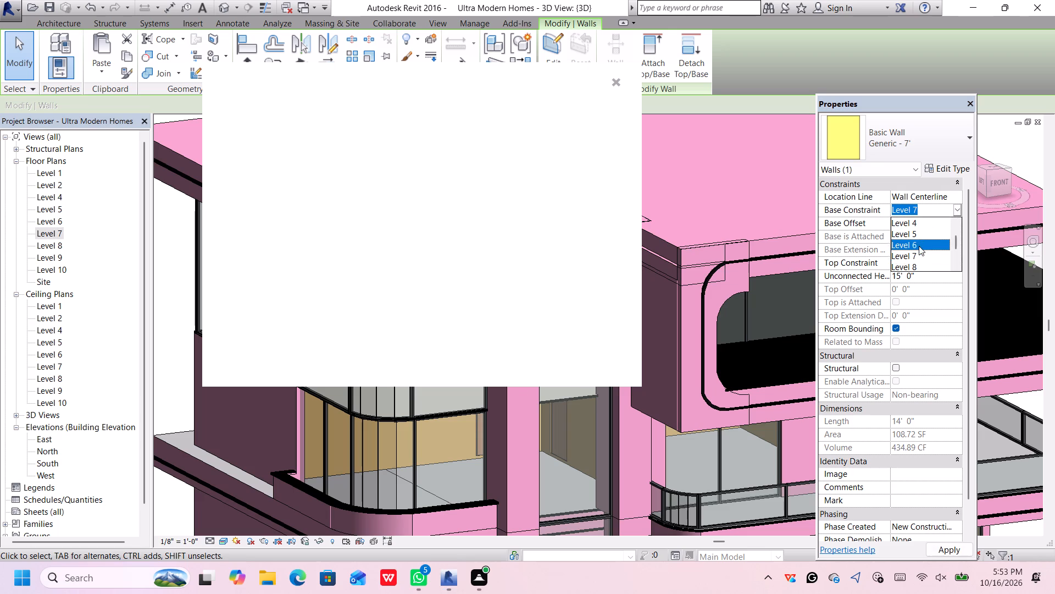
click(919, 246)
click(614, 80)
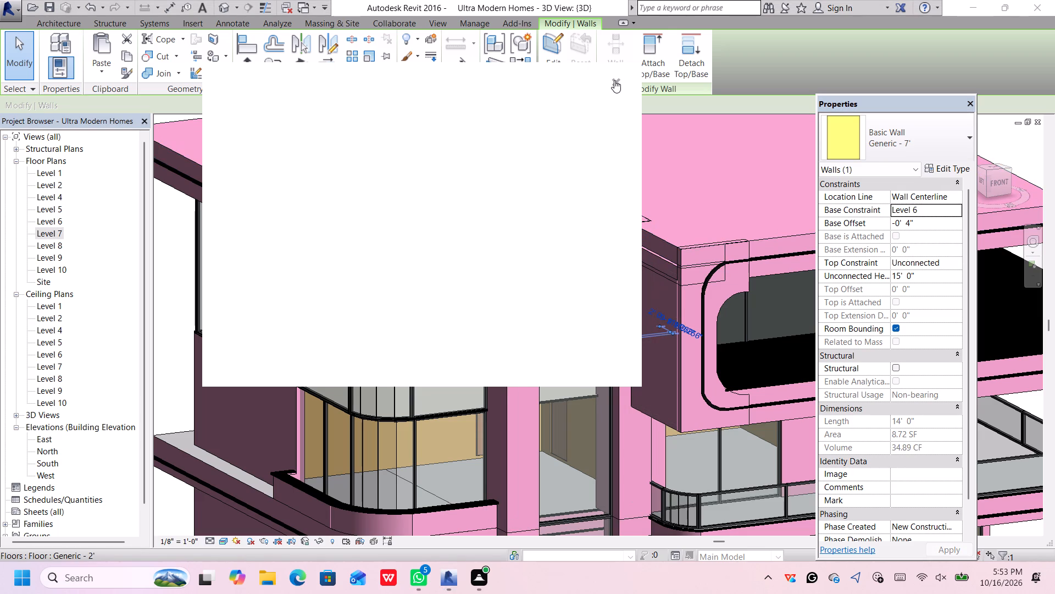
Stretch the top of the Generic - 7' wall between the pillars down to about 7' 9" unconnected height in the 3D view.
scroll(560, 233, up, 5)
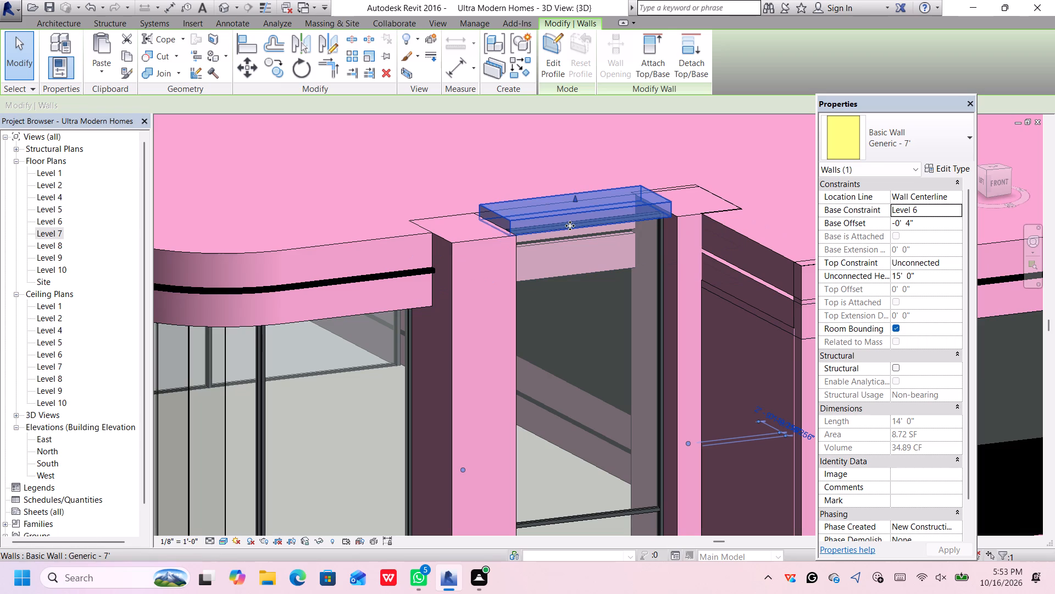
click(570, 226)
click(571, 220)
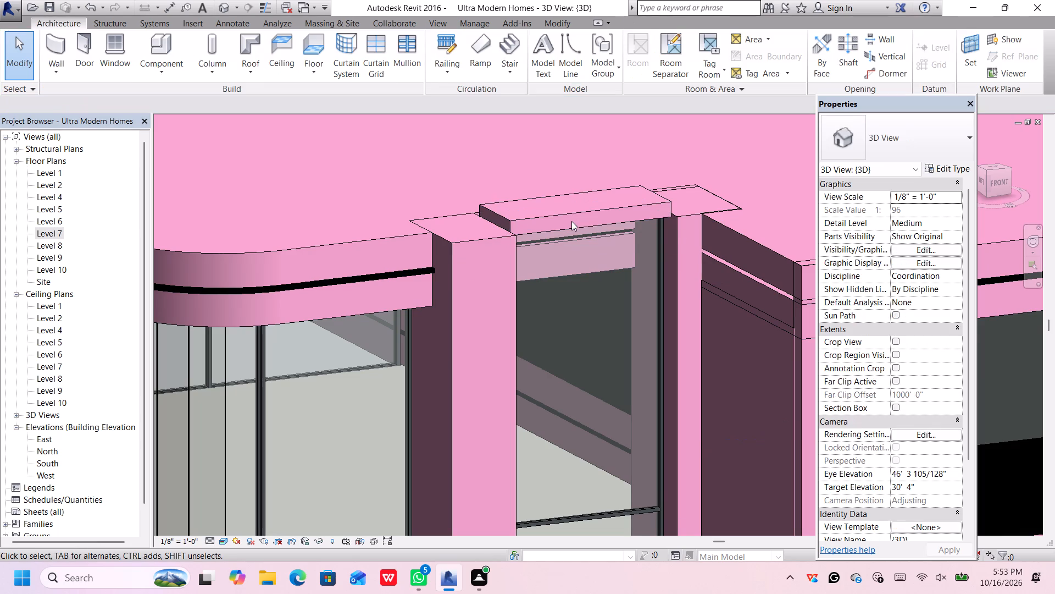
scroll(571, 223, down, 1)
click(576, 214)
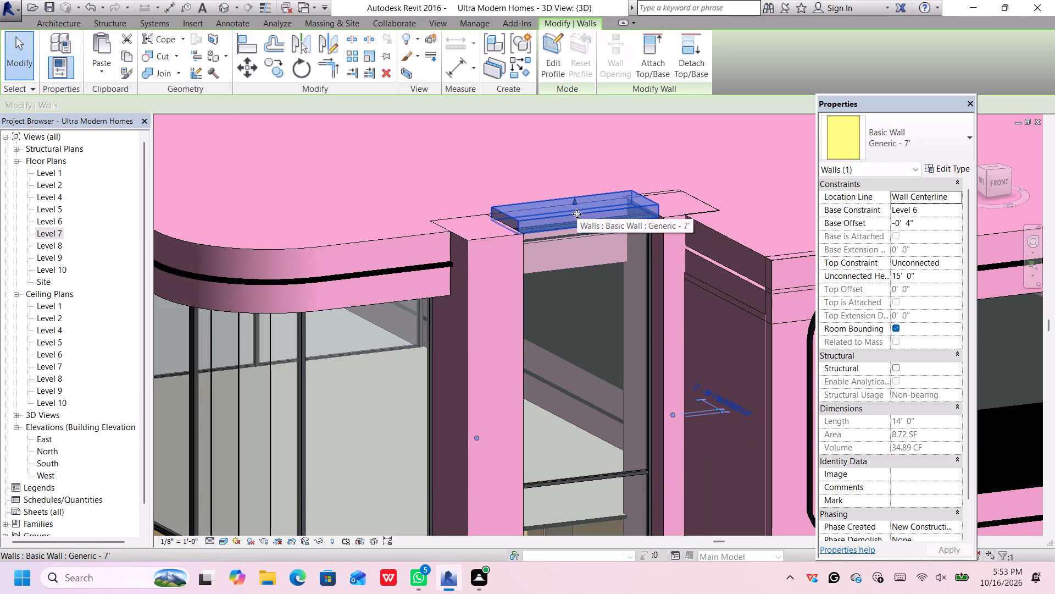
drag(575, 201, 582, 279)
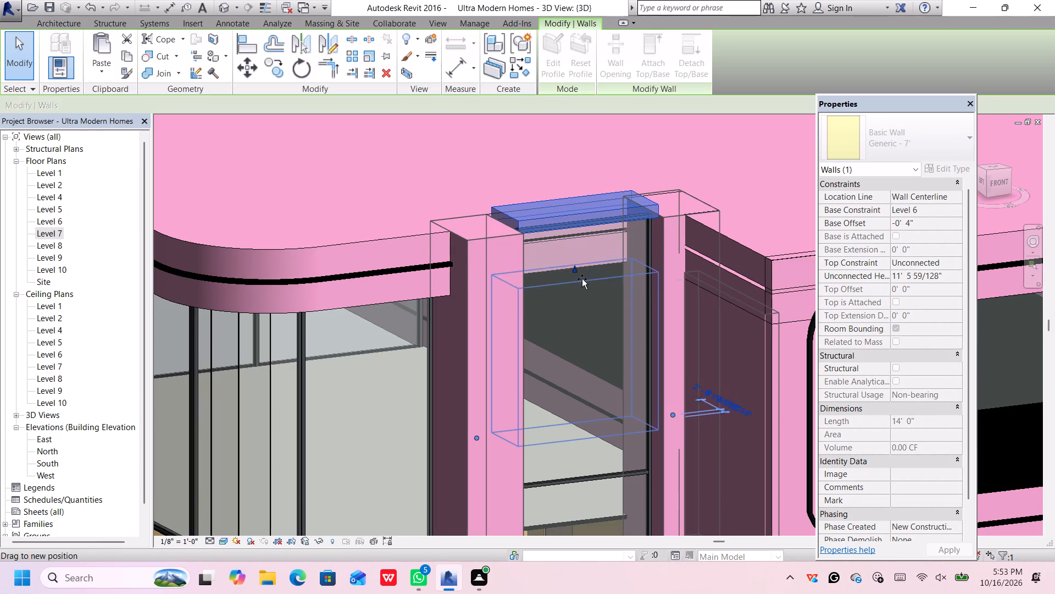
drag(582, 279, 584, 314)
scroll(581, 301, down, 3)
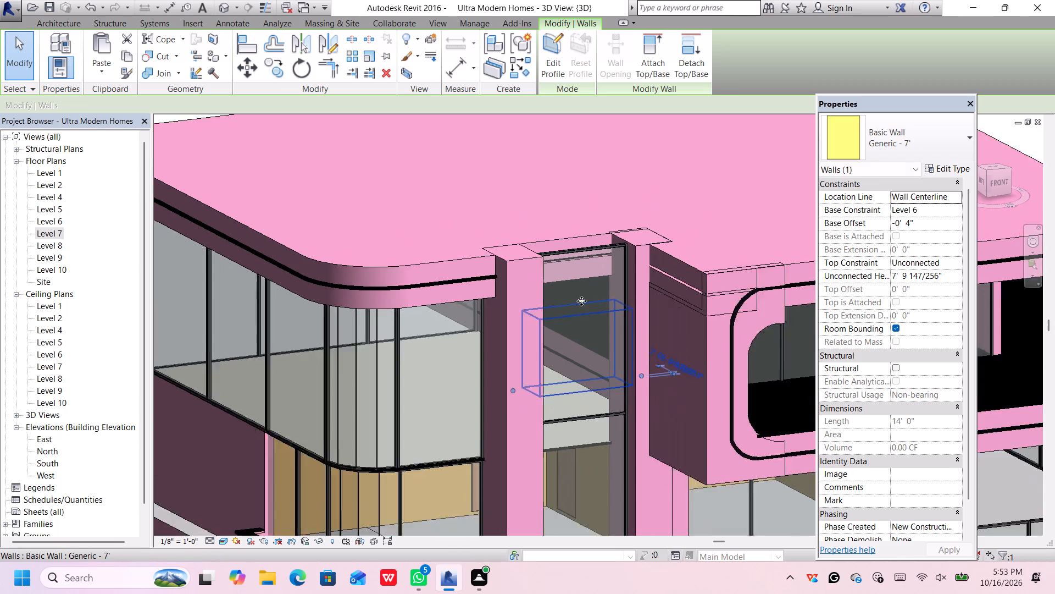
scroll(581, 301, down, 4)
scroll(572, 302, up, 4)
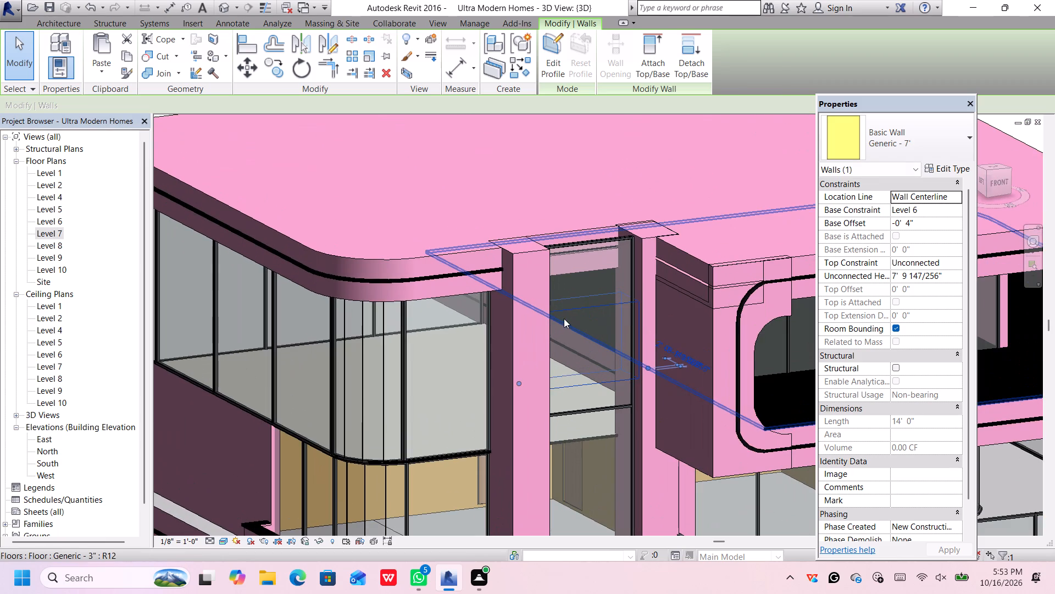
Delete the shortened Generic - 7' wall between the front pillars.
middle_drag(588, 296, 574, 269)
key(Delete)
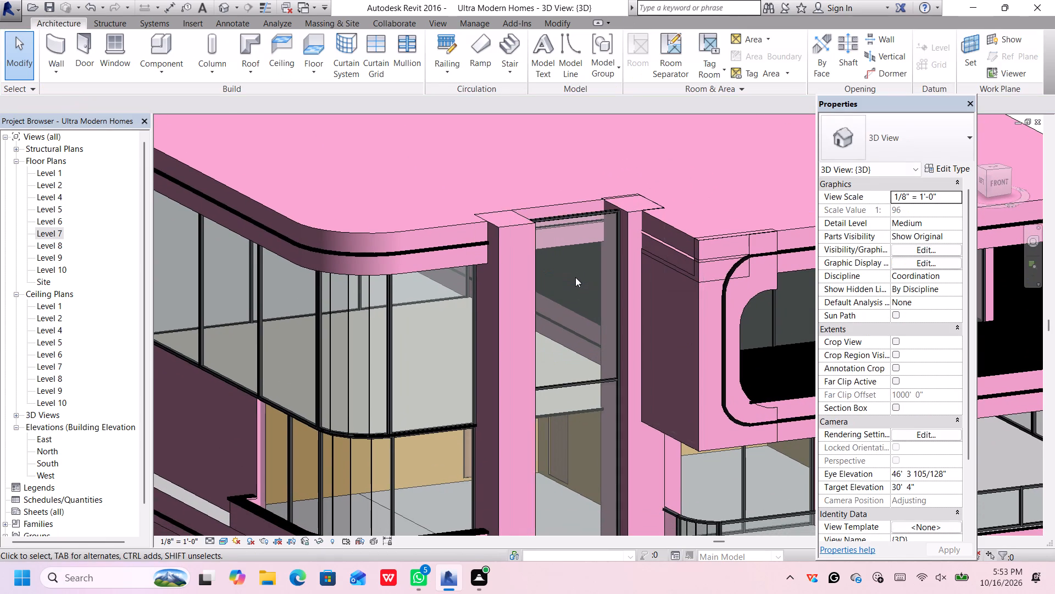
Delete the Generic - 8' wall between the two front pillars in the Level 6 floor plan.
scroll(575, 277, down, 7)
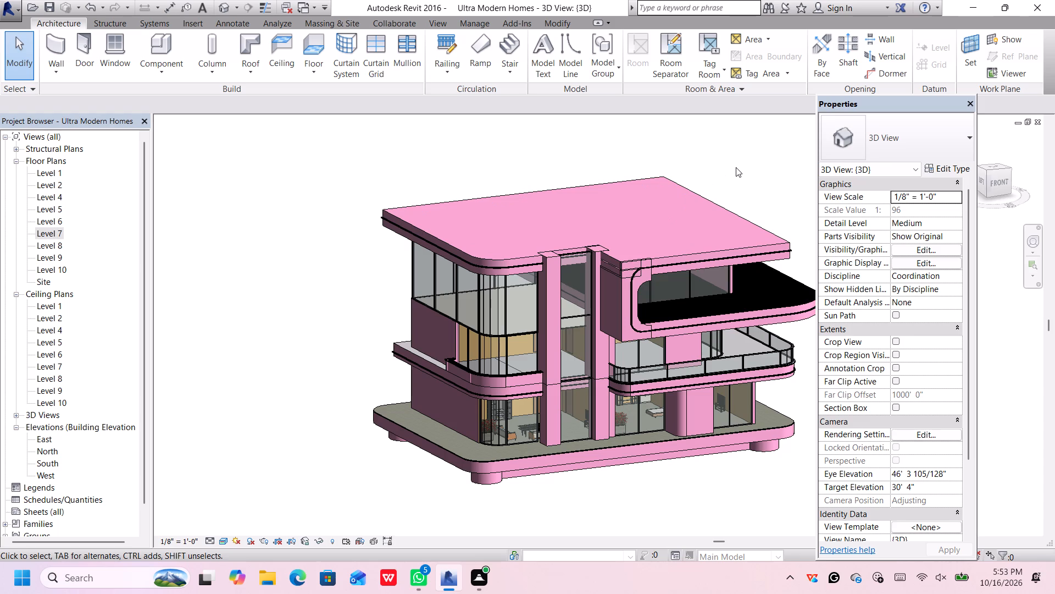
scroll(736, 174, up, 2)
scroll(546, 305, down, 1)
scroll(546, 305, up, 2)
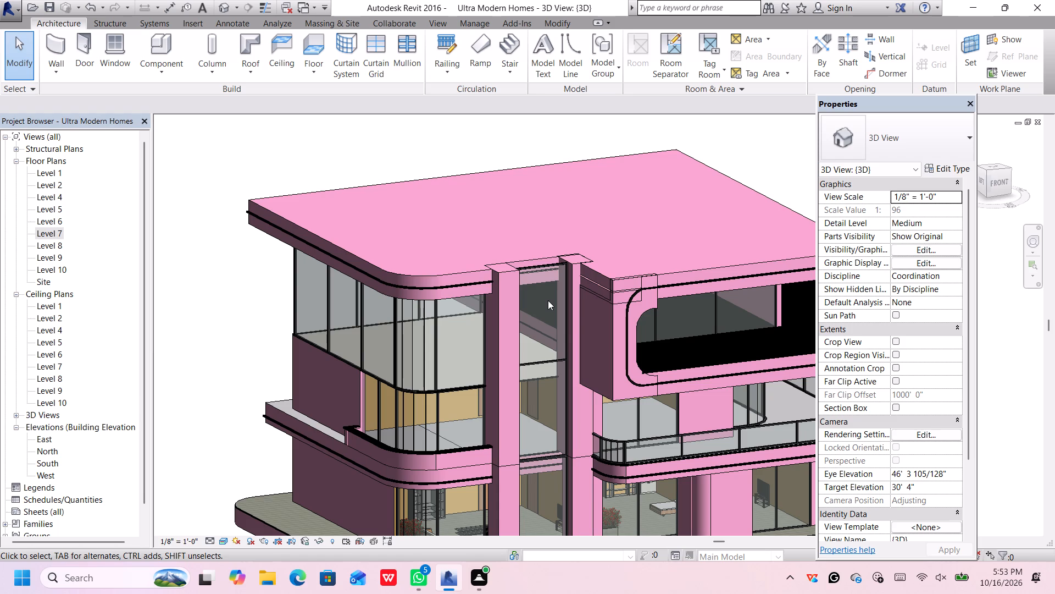
double_click(55, 219)
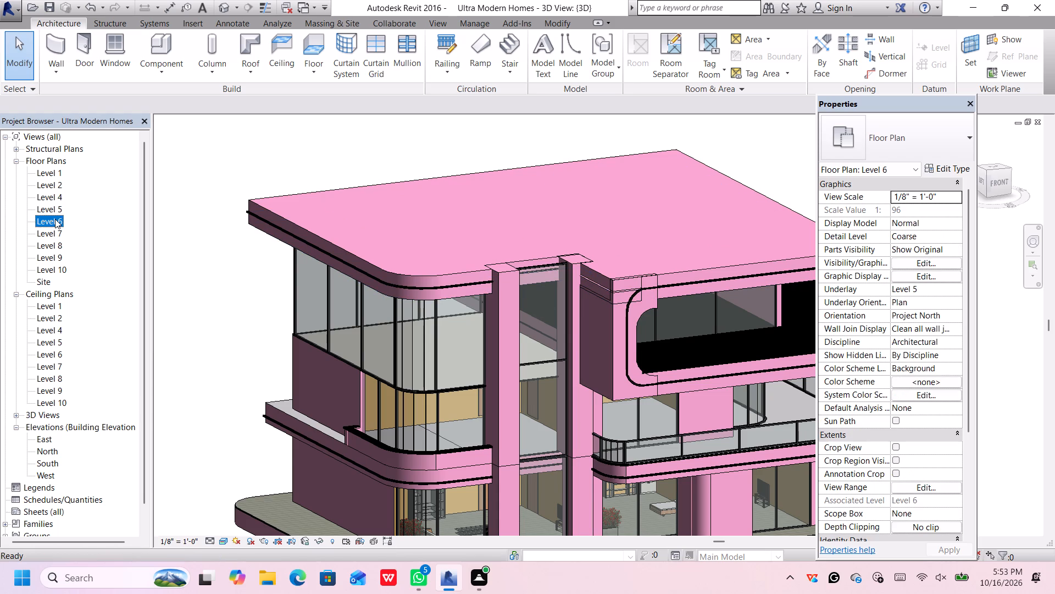
scroll(368, 416, up, 5)
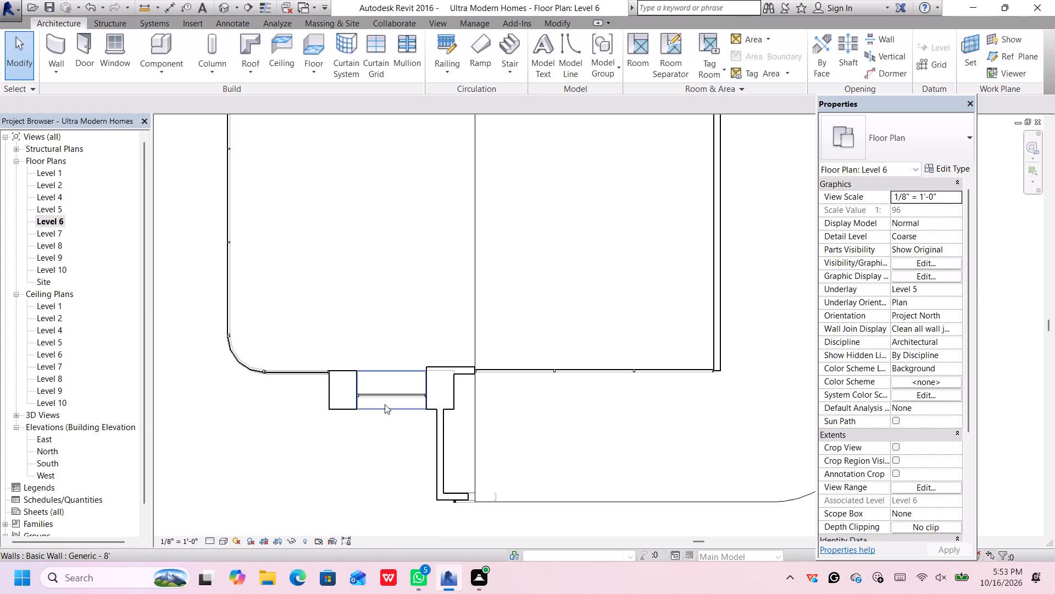
click(388, 406)
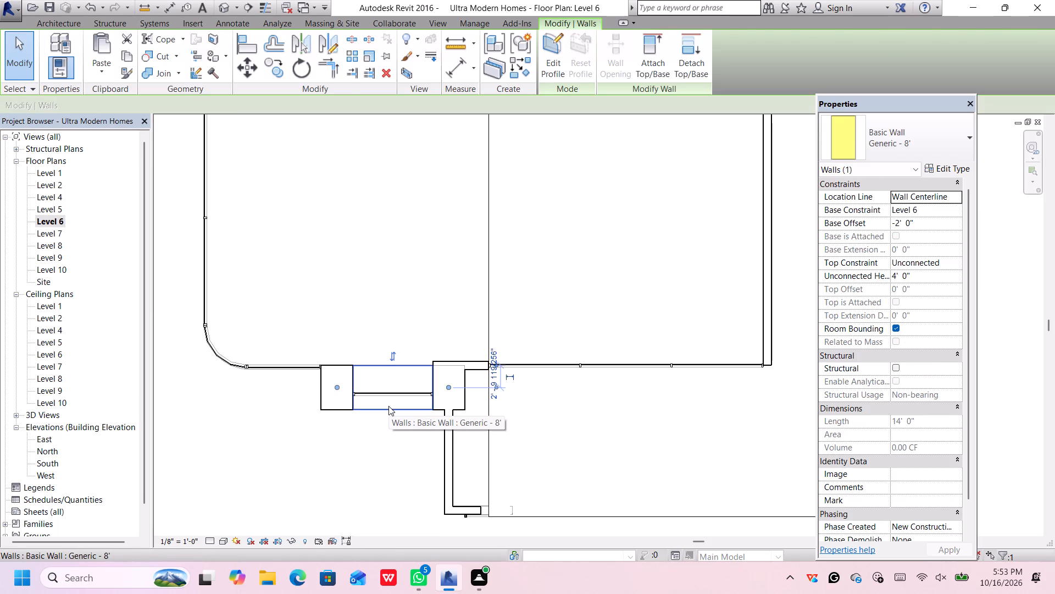
key(Delete)
Draw a 15' high Generic - 7' wall between the midpoints of the two front pillars' facing sides in the Level 6 floor plan.
scroll(404, 384, up, 1)
scroll(420, 370, down, 1)
scroll(420, 370, up, 1)
scroll(420, 370, down, 3)
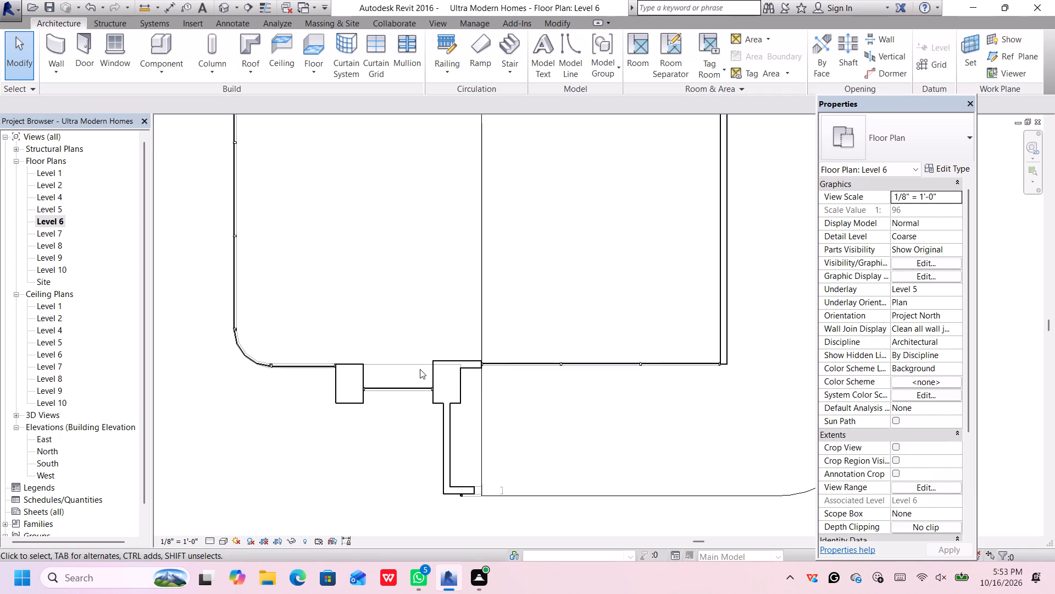
middle_drag(417, 367, 412, 374)
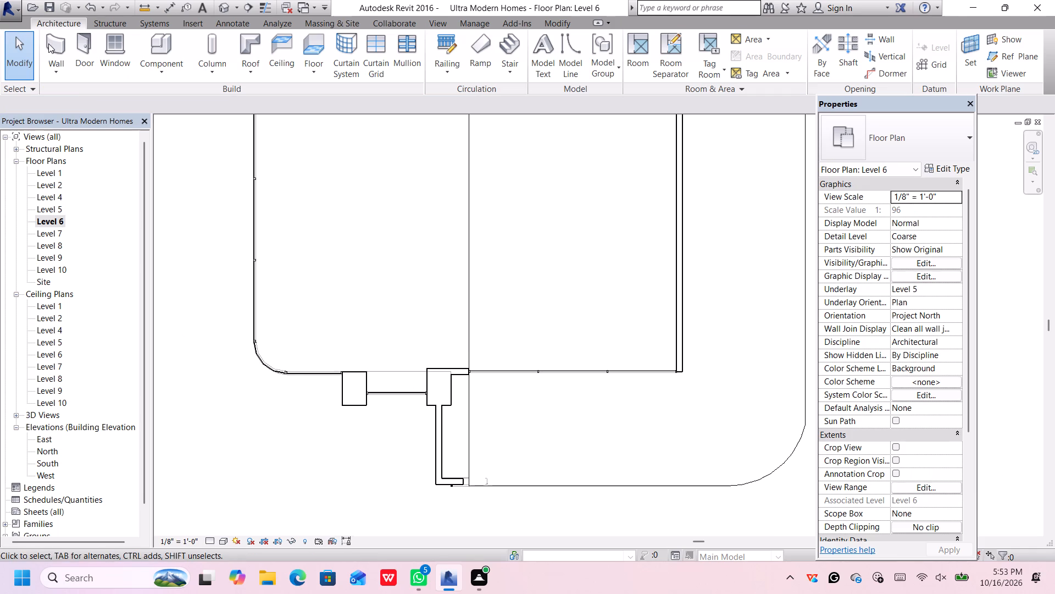
click(48, 43)
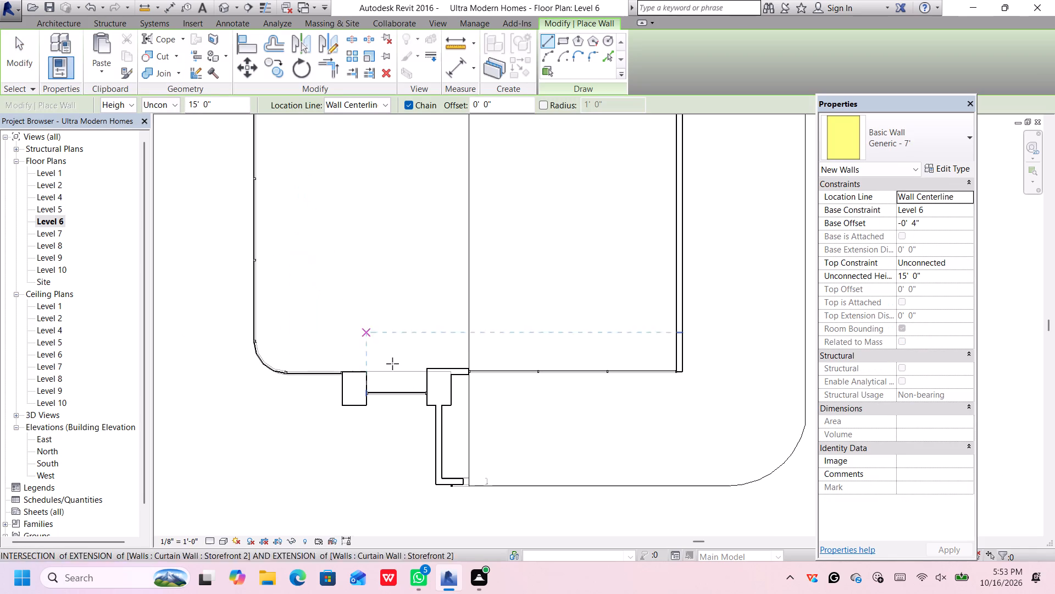
scroll(426, 388, up, 4)
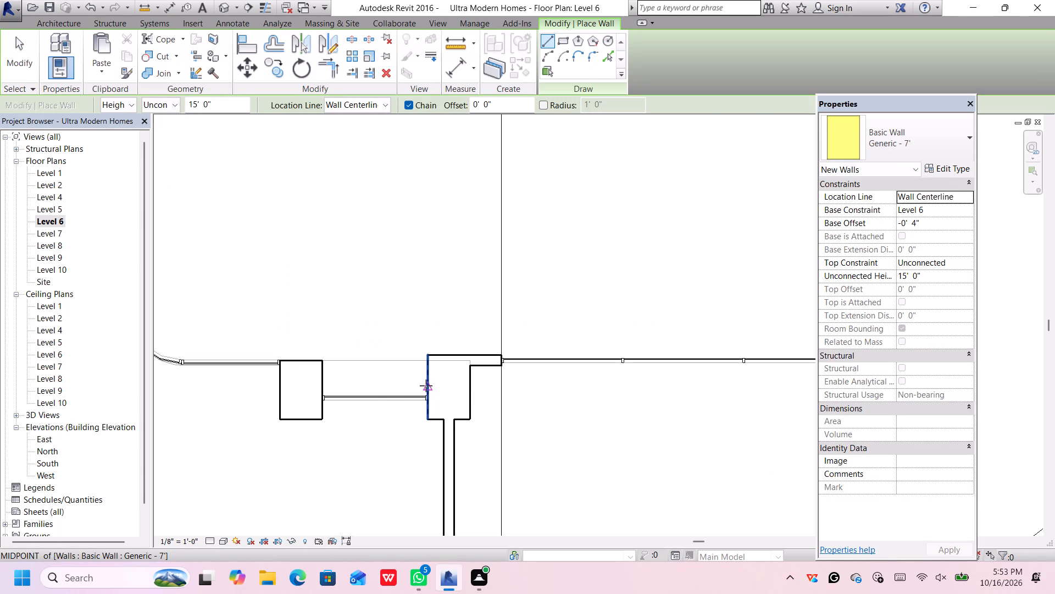
click(426, 386)
click(324, 388)
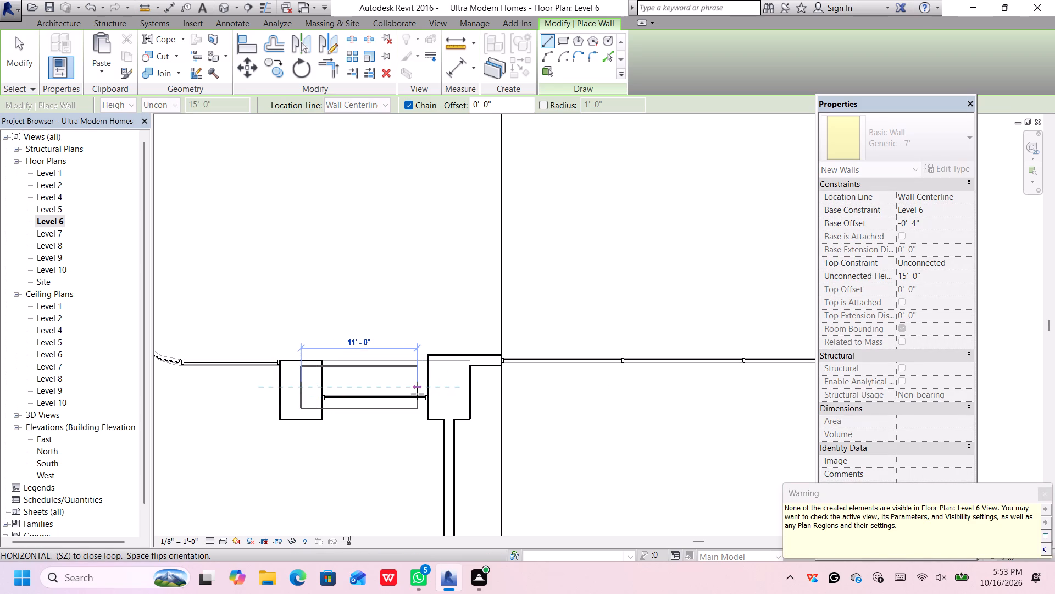
key(Escape)
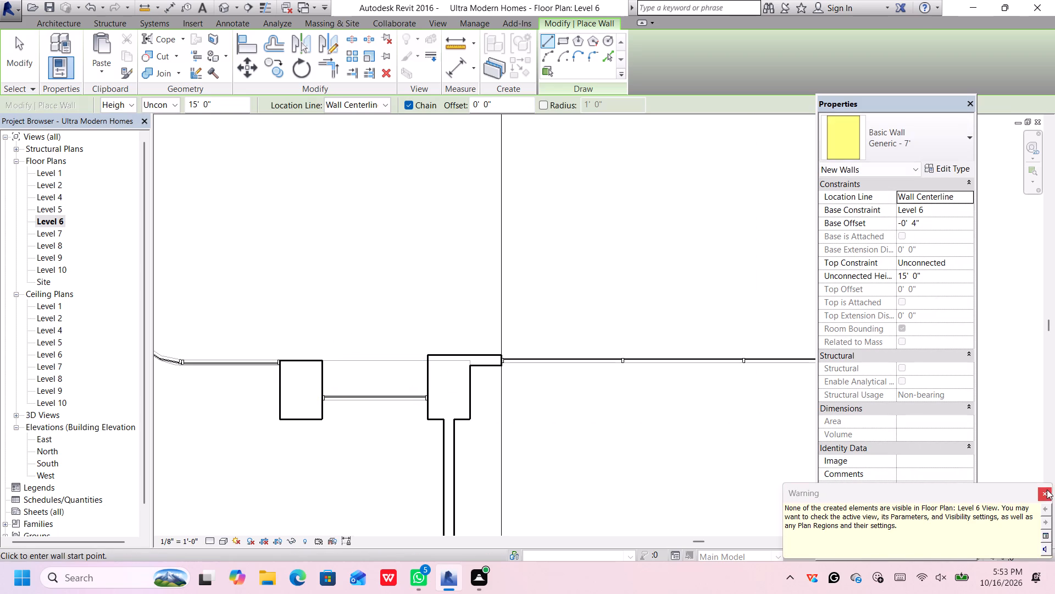
Delete the newly drawn Generic - 7' wall between the tops of the two front pillars in the 3D view.
click(1047, 490)
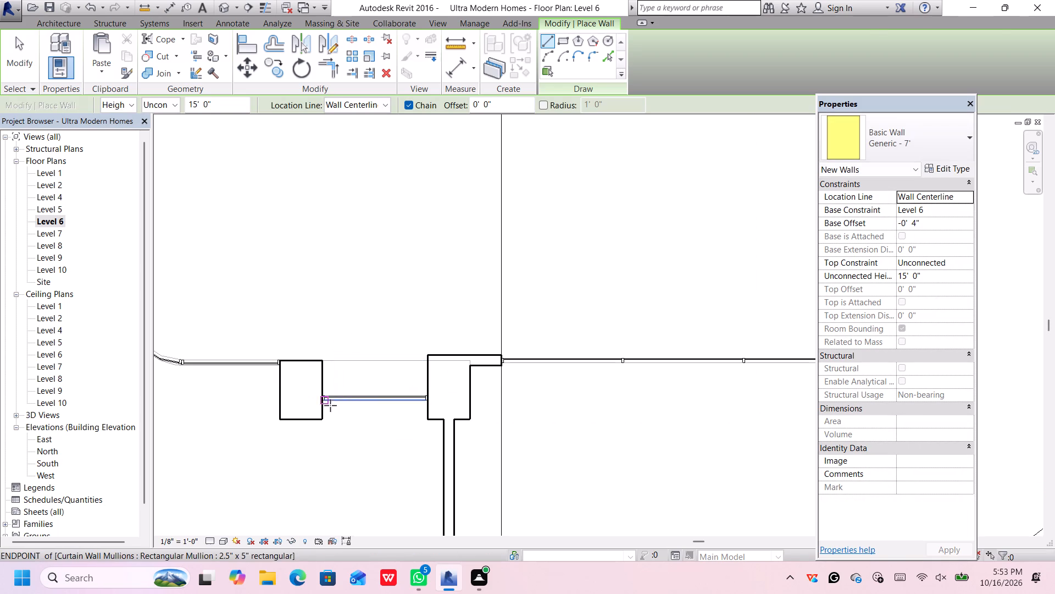
key(Escape)
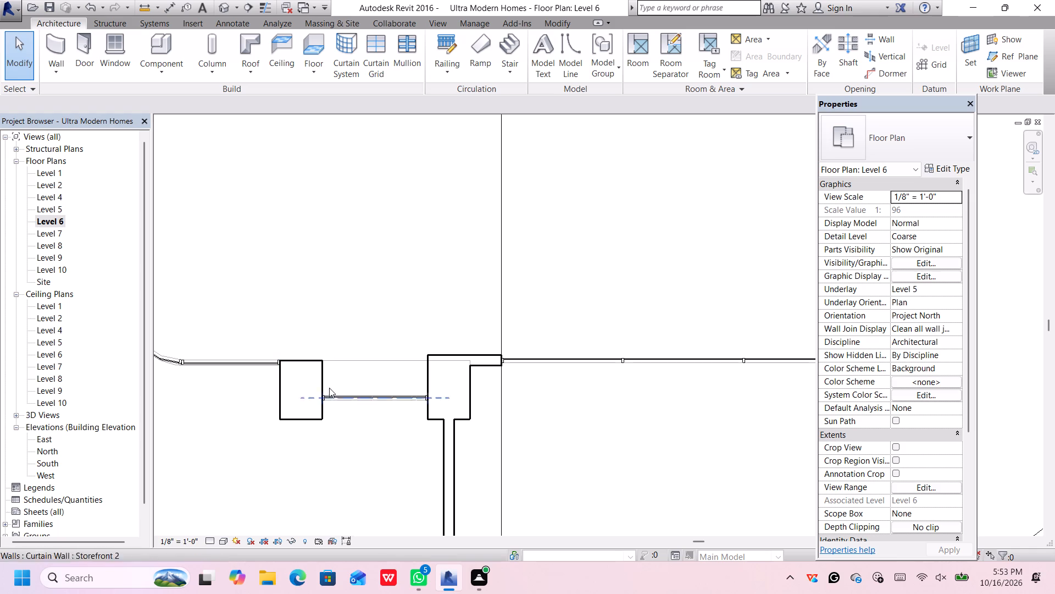
scroll(410, 400, down, 5)
middle_drag(385, 447, 383, 416)
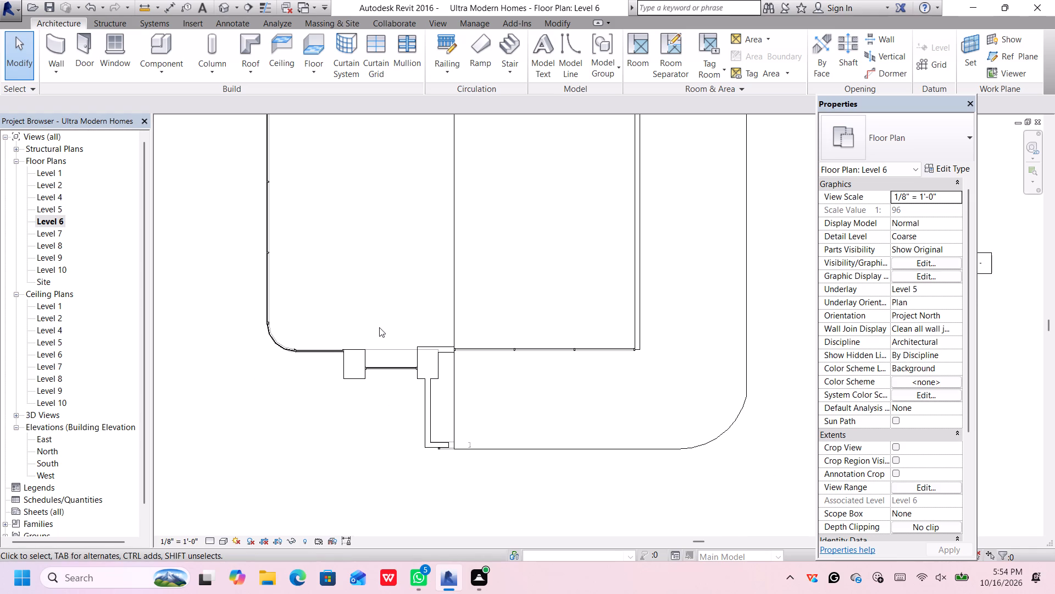
click(227, 7)
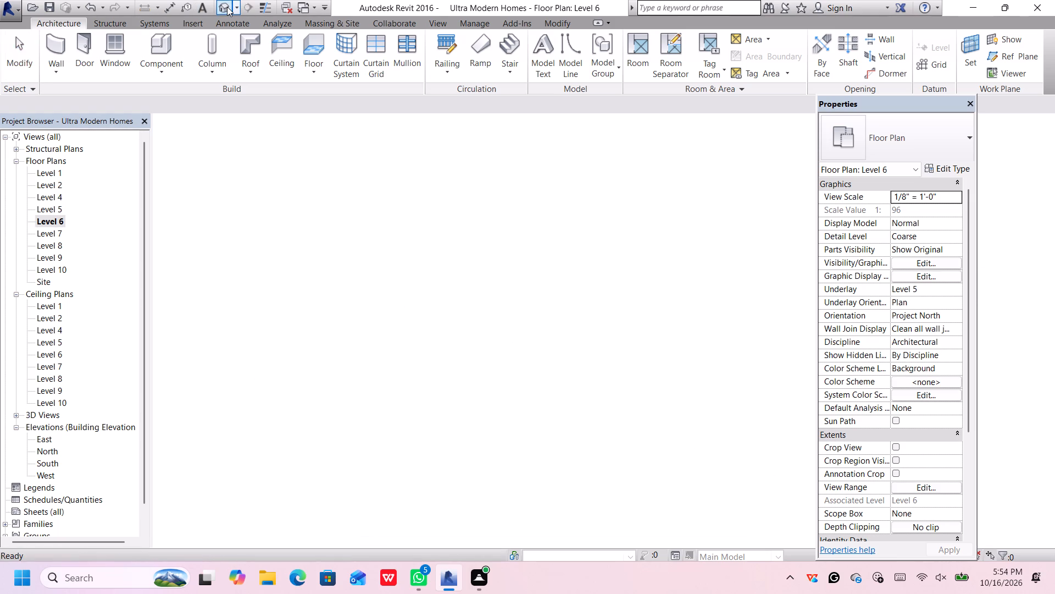
scroll(555, 378, up, 4)
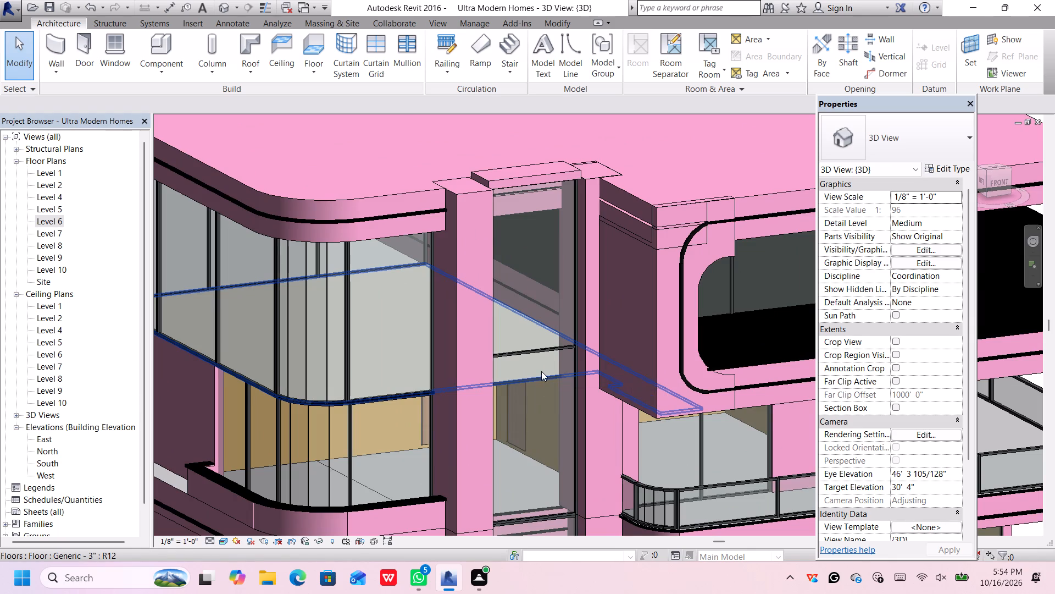
scroll(540, 371, up, 4)
scroll(527, 382, down, 4)
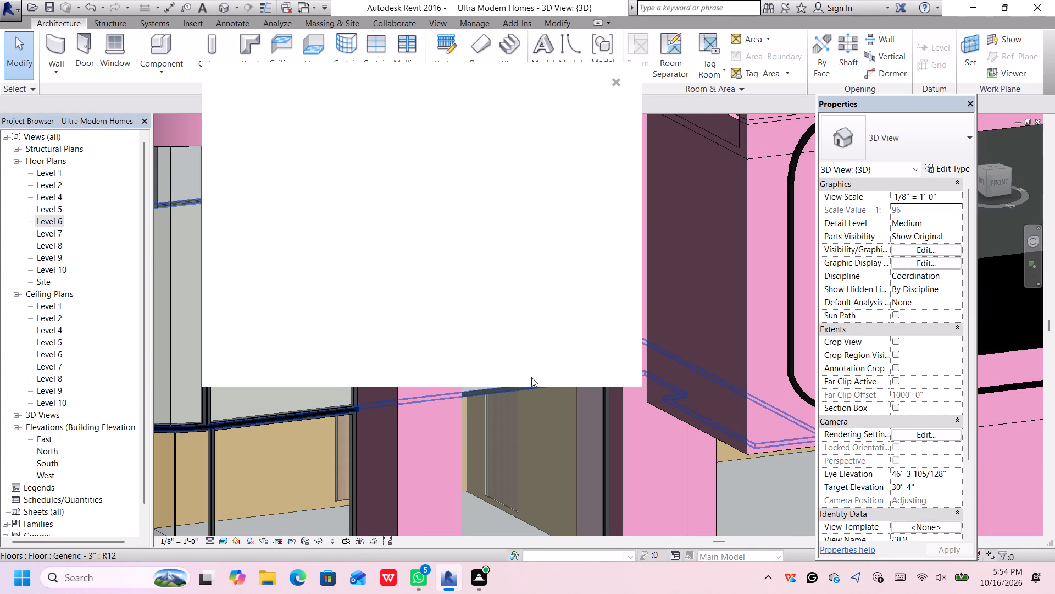
click(615, 82)
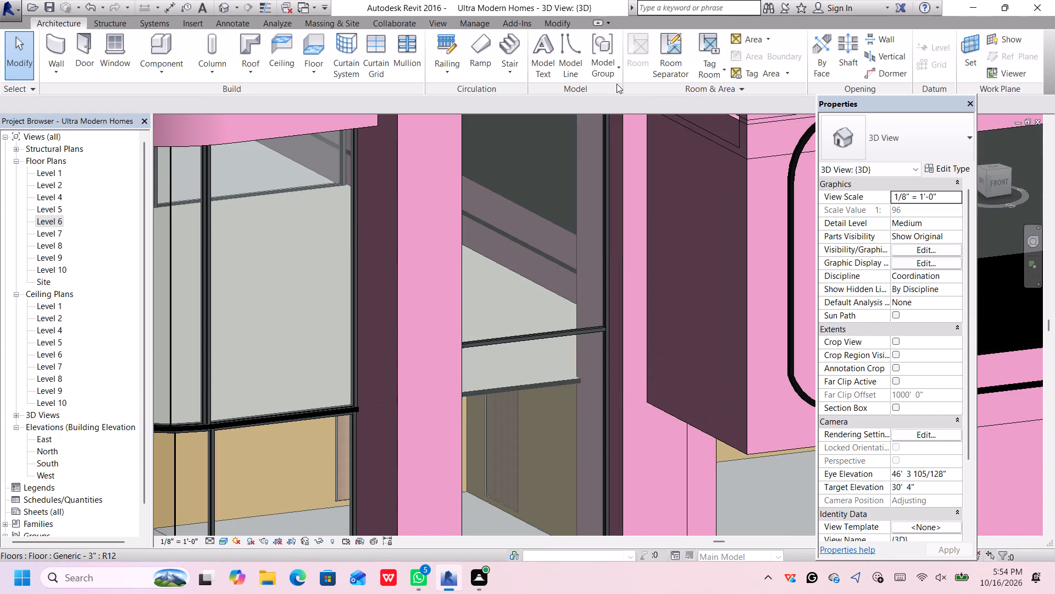
scroll(549, 191, down, 9)
scroll(562, 150, up, 2)
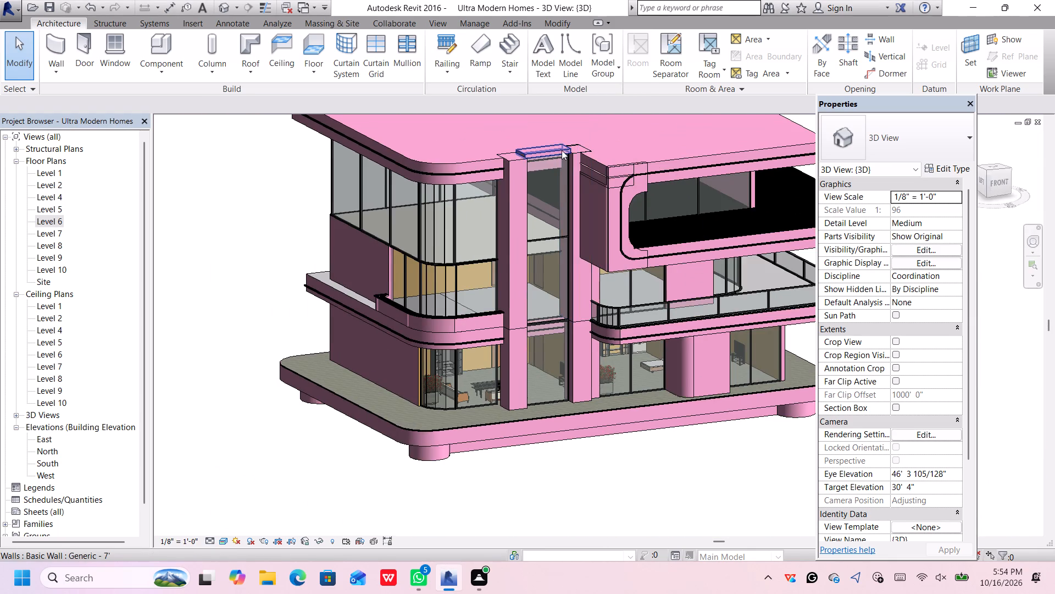
scroll(562, 150, up, 7)
click(559, 151)
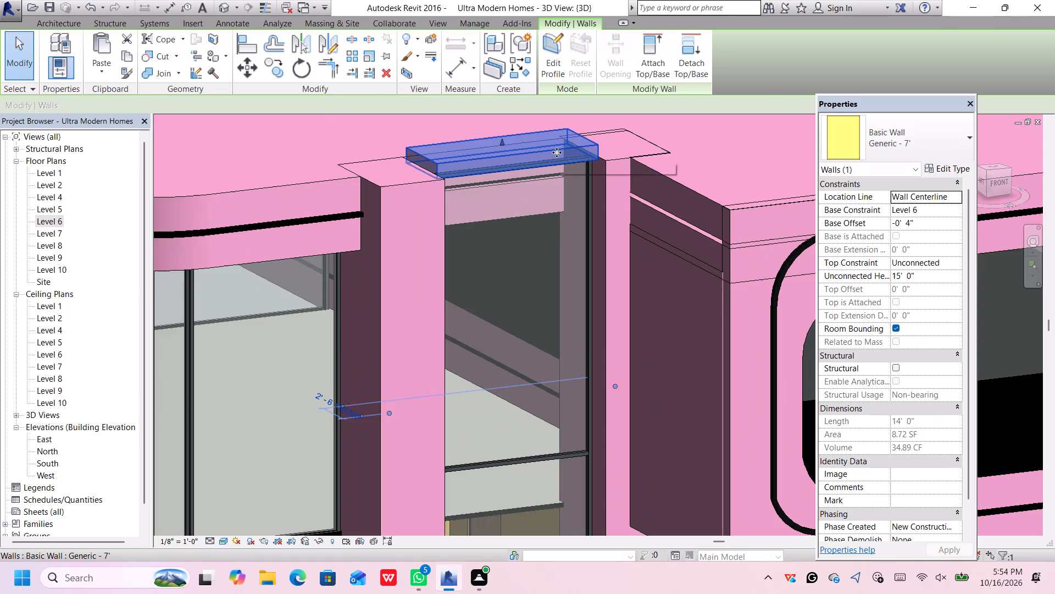
scroll(517, 162, up, 2)
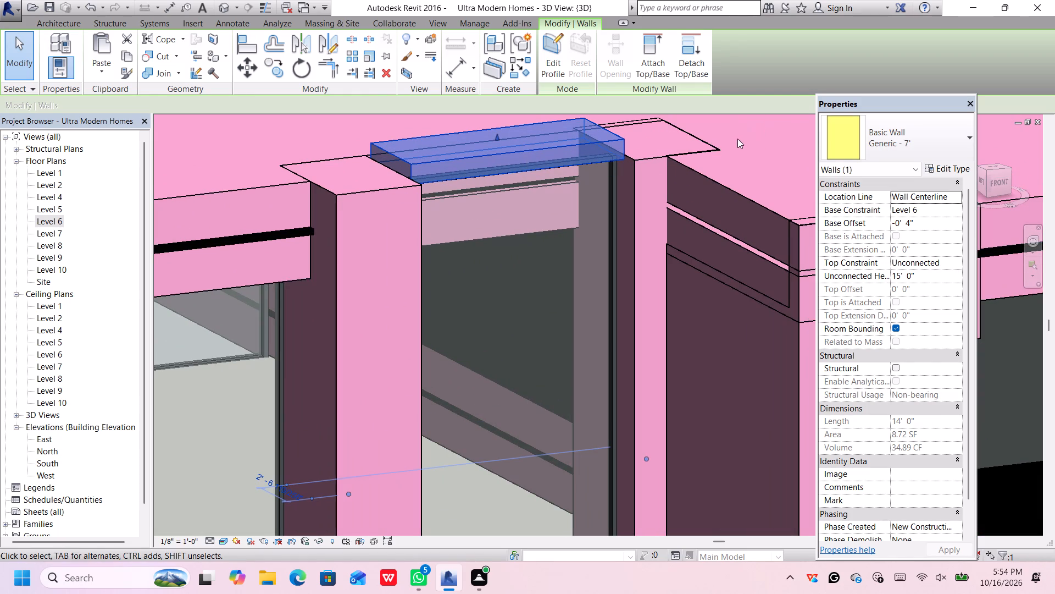
scroll(530, 188, down, 4)
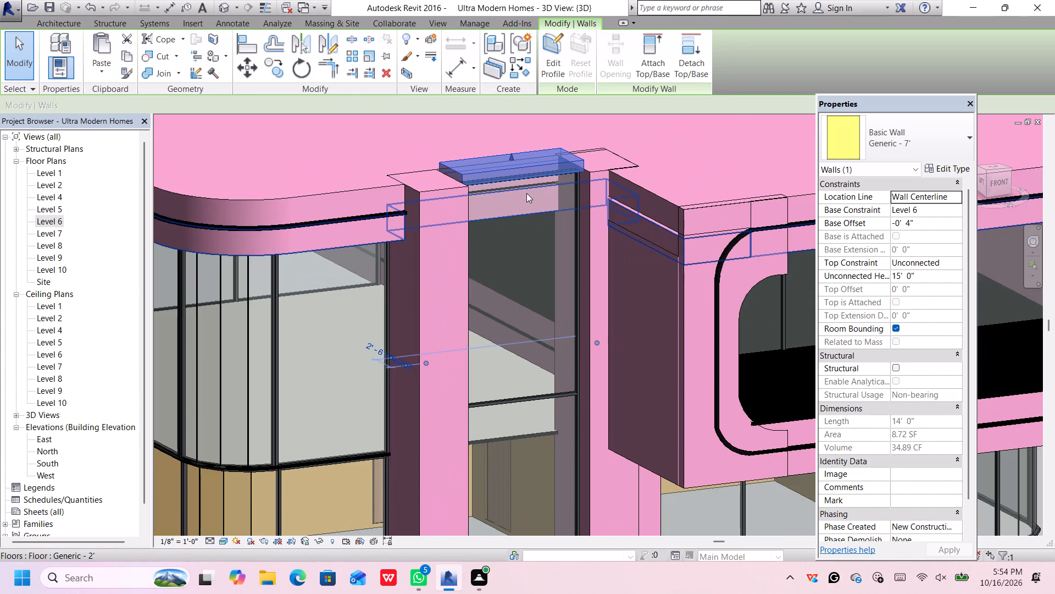
click(517, 178)
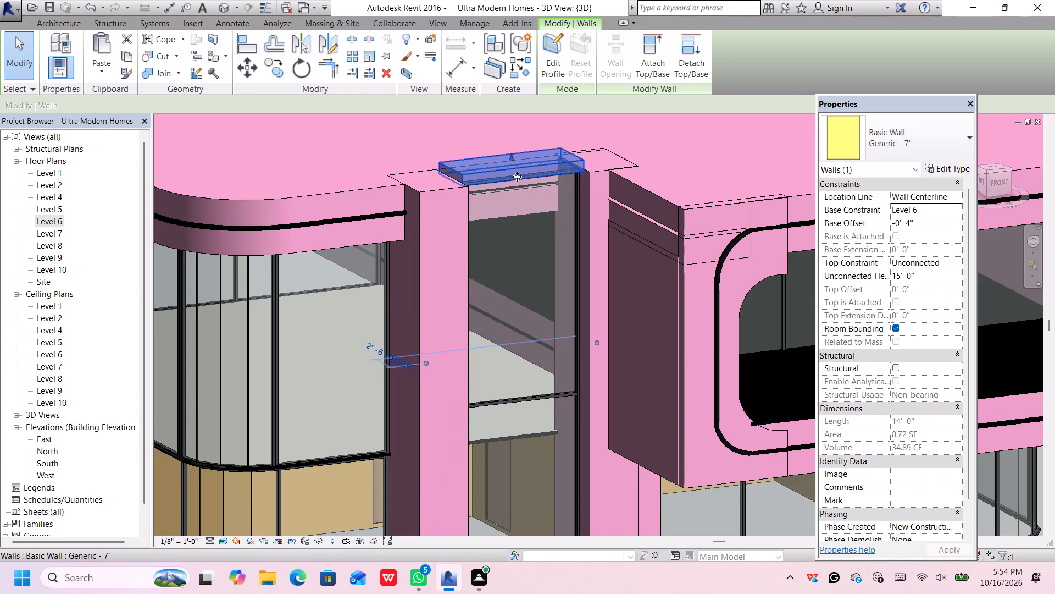
key(Delete)
Lower the top of the Storefront 2 curtain wall between the front pillars to about 31' unconnected height.
scroll(515, 194, up, 5)
scroll(624, 148, down, 1)
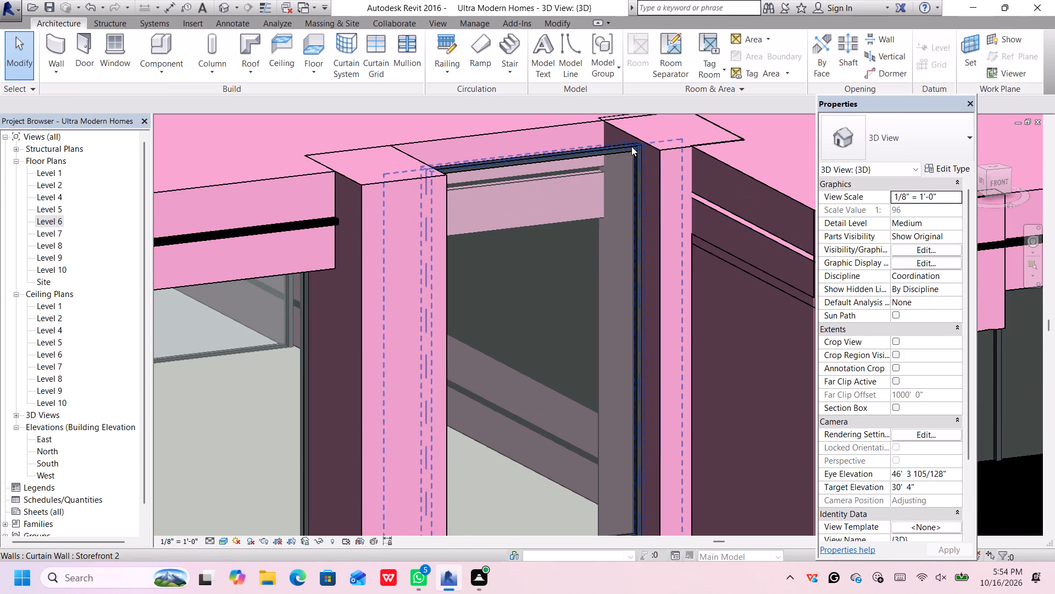
scroll(652, 146, down, 3)
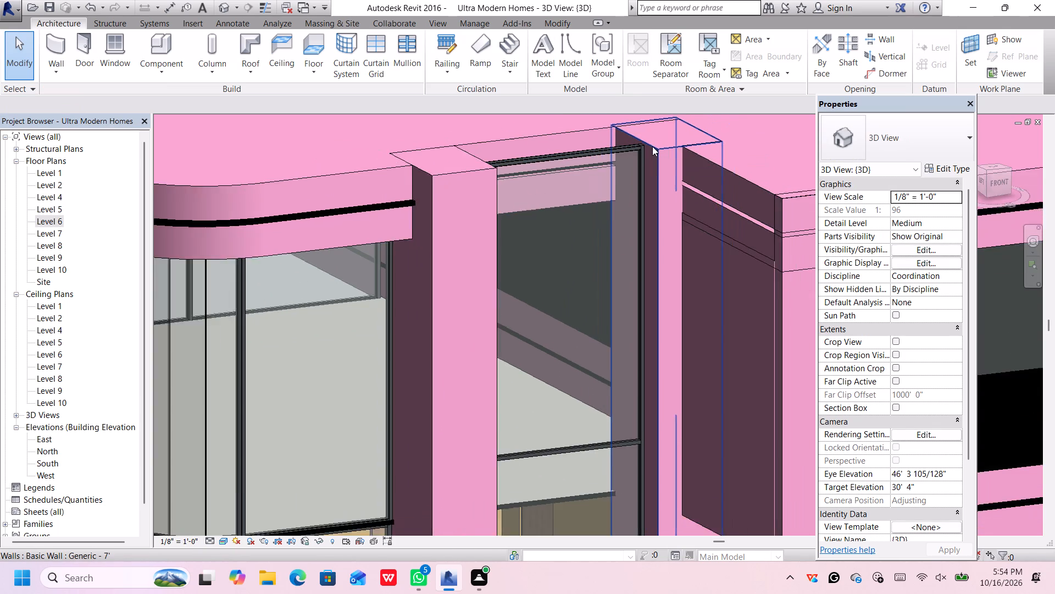
click(597, 154)
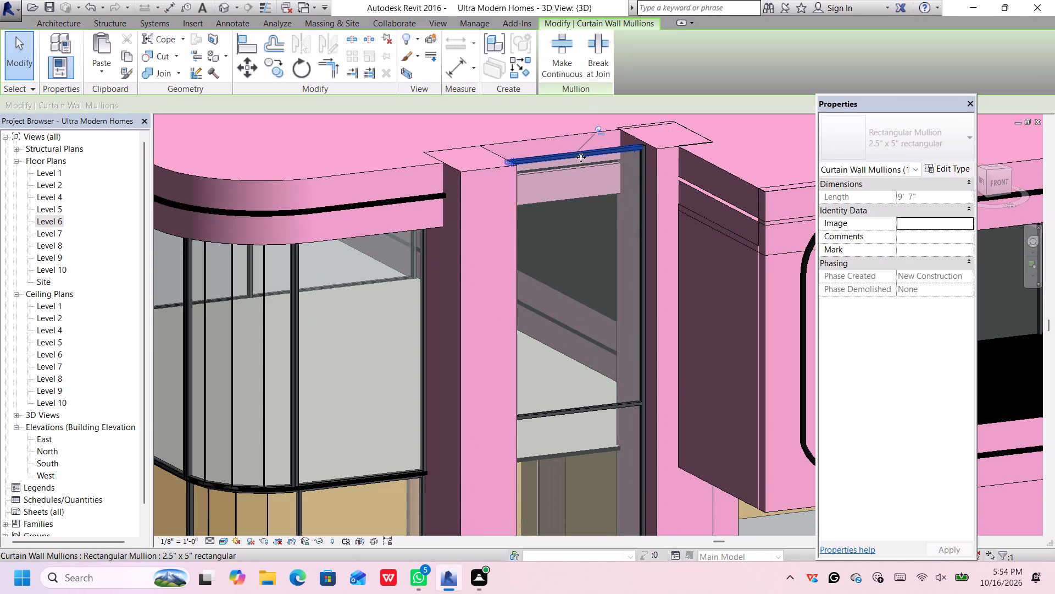
scroll(584, 165, up, 2)
click(591, 185)
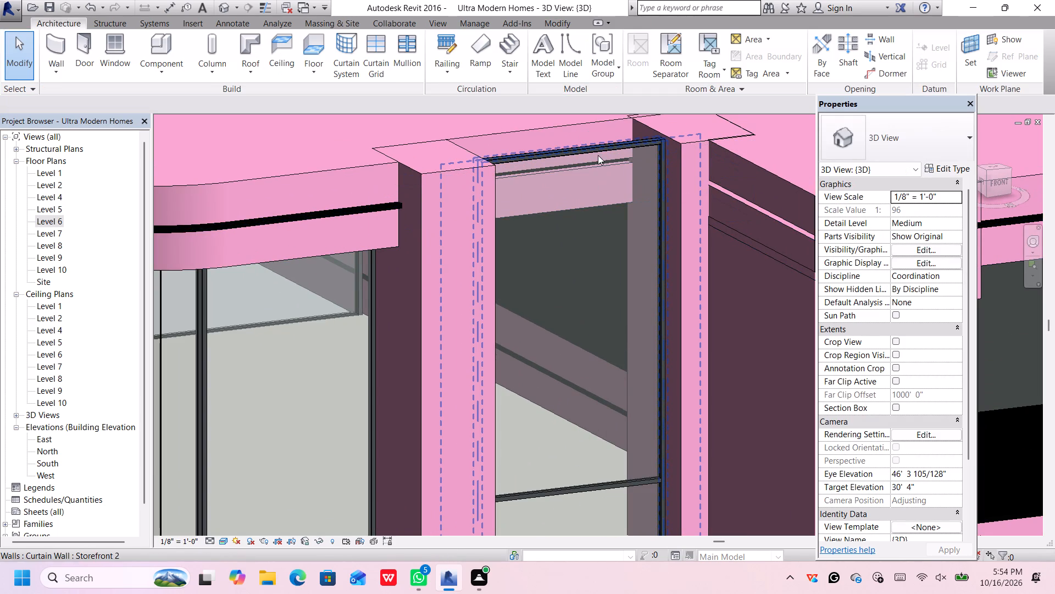
click(603, 145)
drag(570, 139, 566, 153)
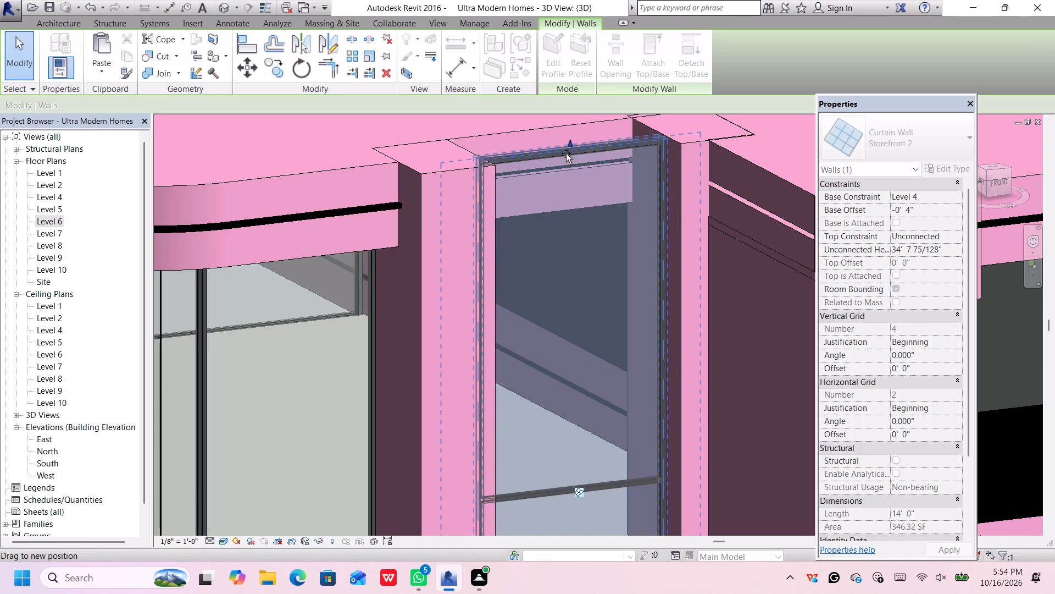
drag(566, 153, 569, 203)
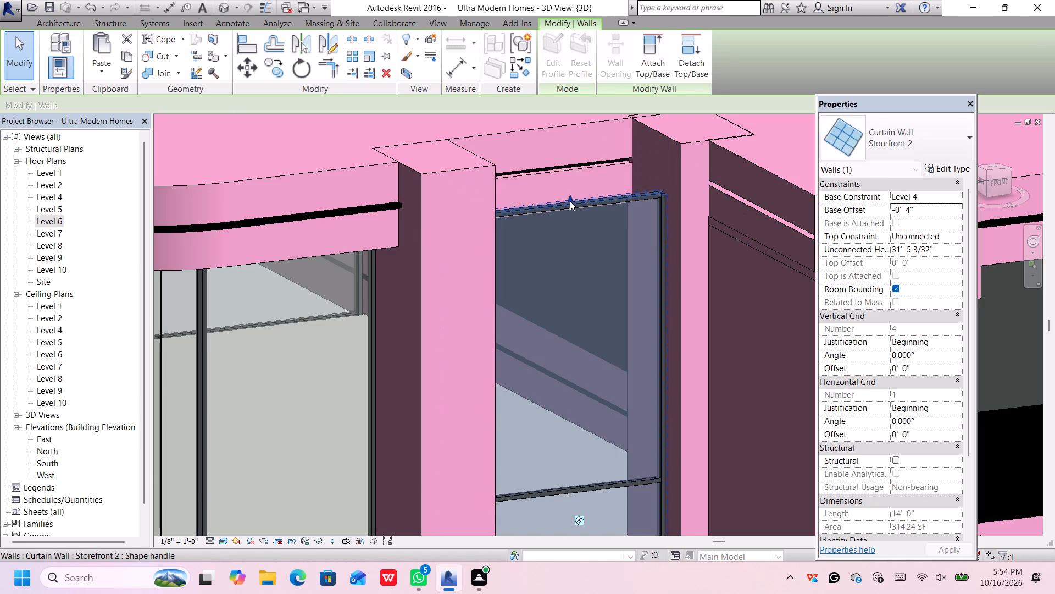
scroll(569, 199, down, 8)
middle_drag(628, 164, 621, 163)
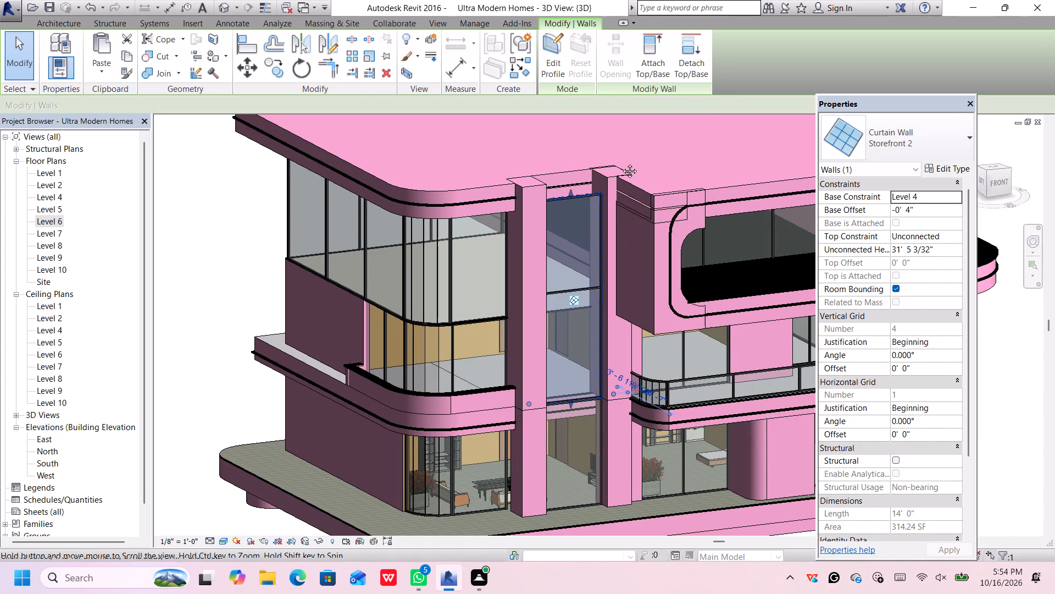
middle_drag(621, 163, 610, 161)
click(557, 174)
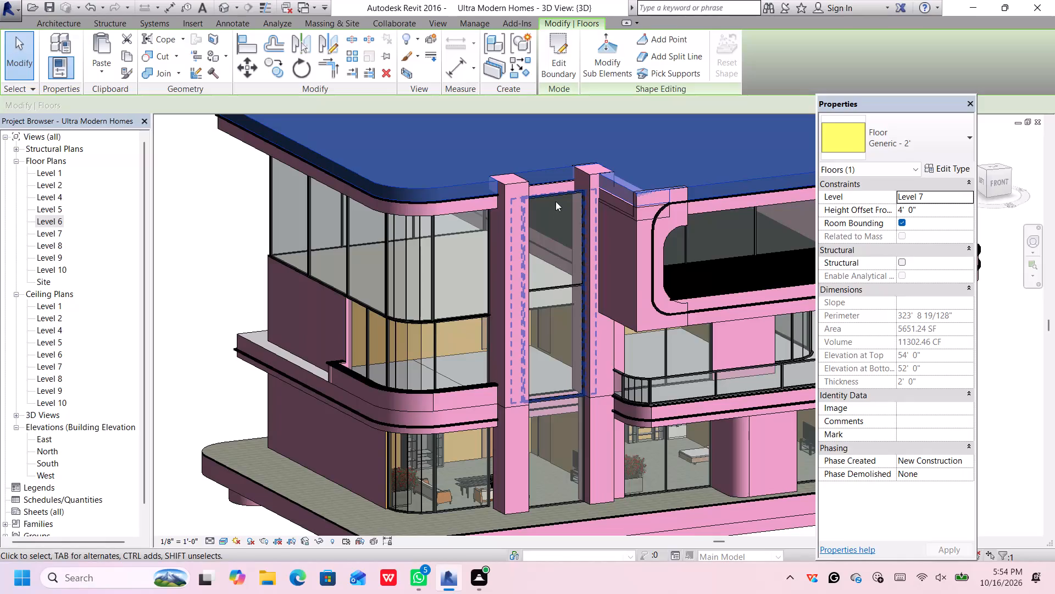
click(231, 267)
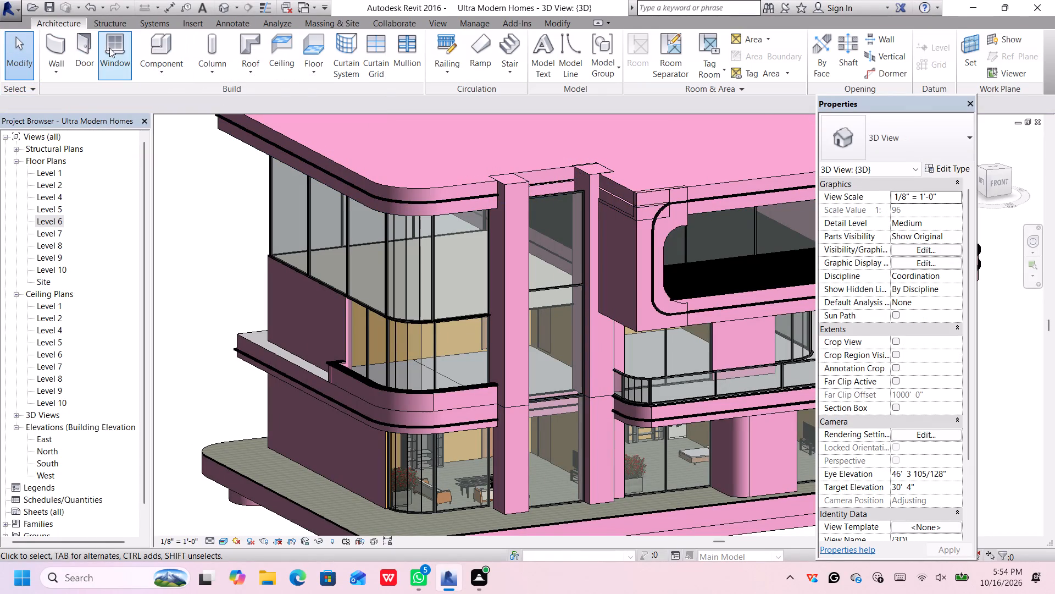
Load the Passage Opening-Elliptical Arch family from the library's Openings folder as a component, after previewing the other opening families.
click(163, 47)
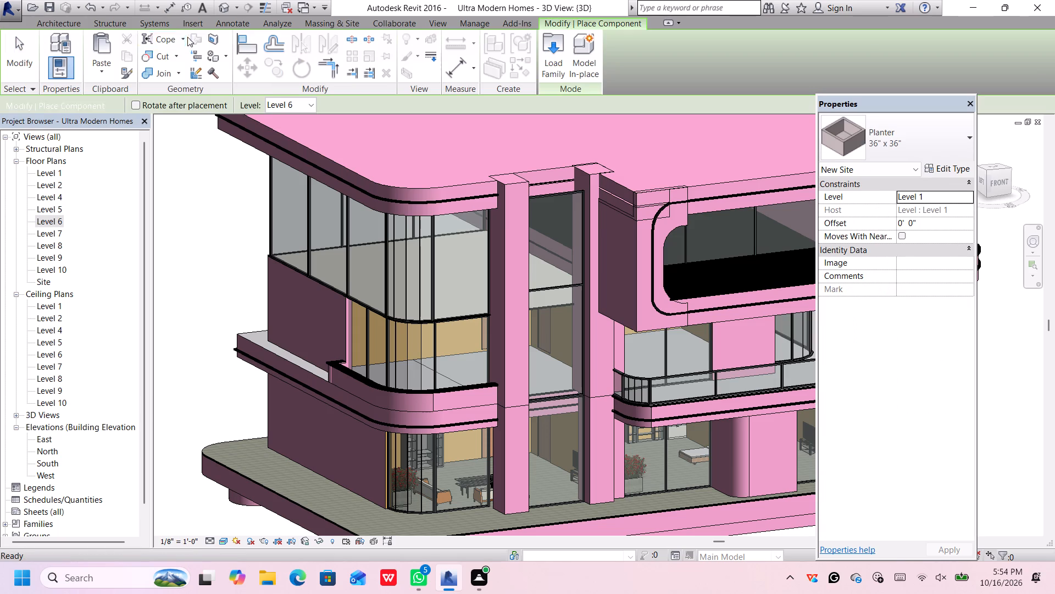
click(558, 58)
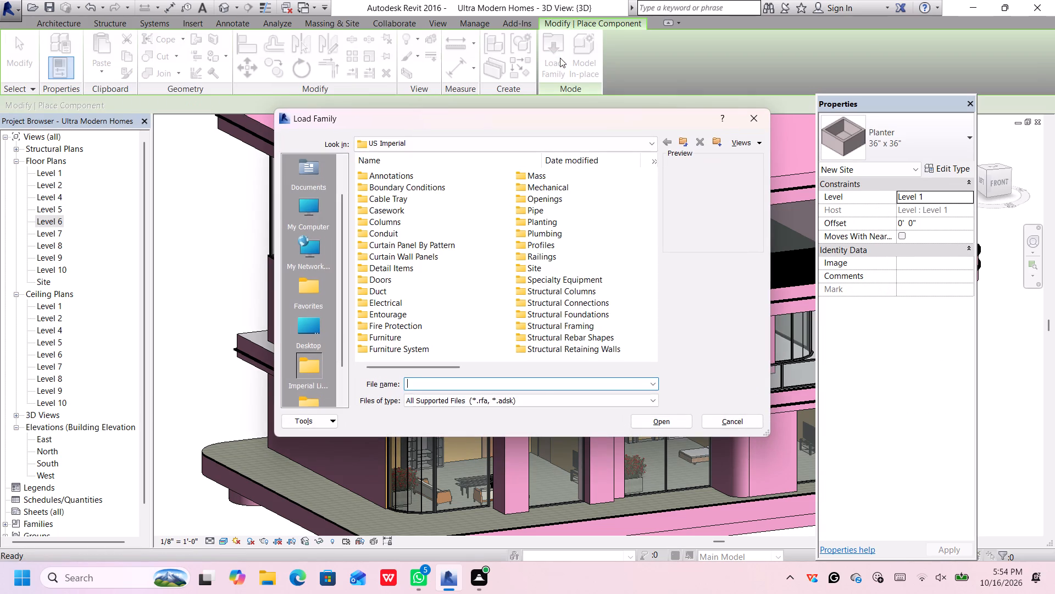
double_click(557, 197)
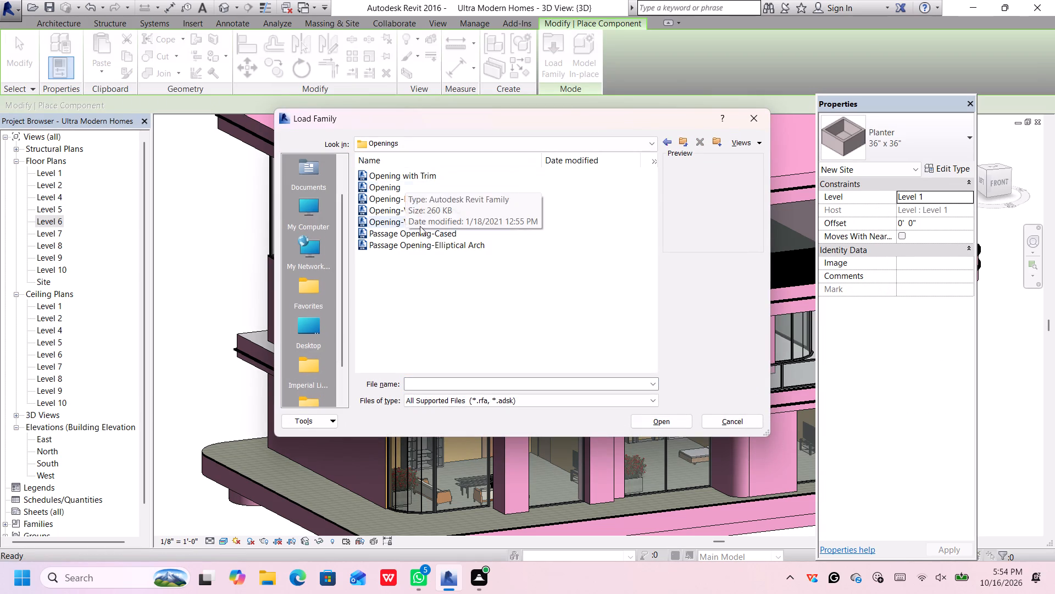
click(426, 244)
click(436, 232)
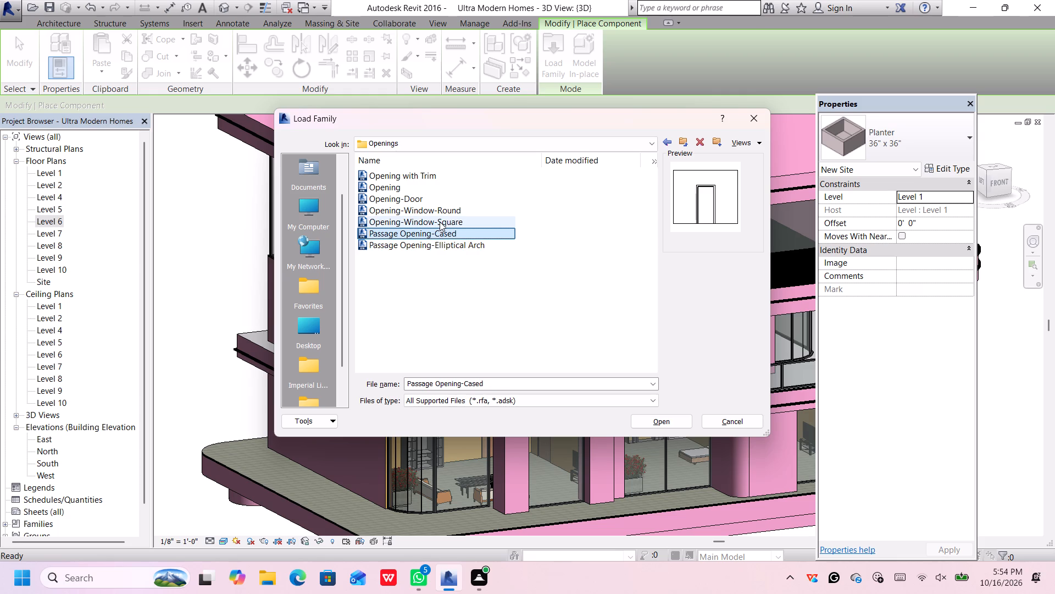
click(440, 222)
click(440, 219)
click(439, 207)
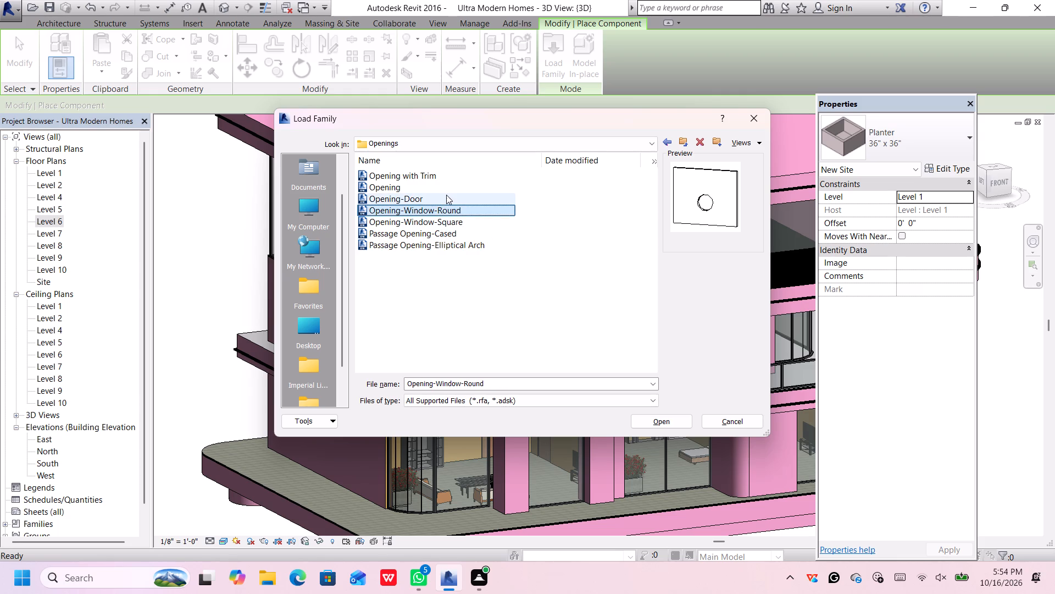
click(446, 195)
click(450, 180)
click(454, 173)
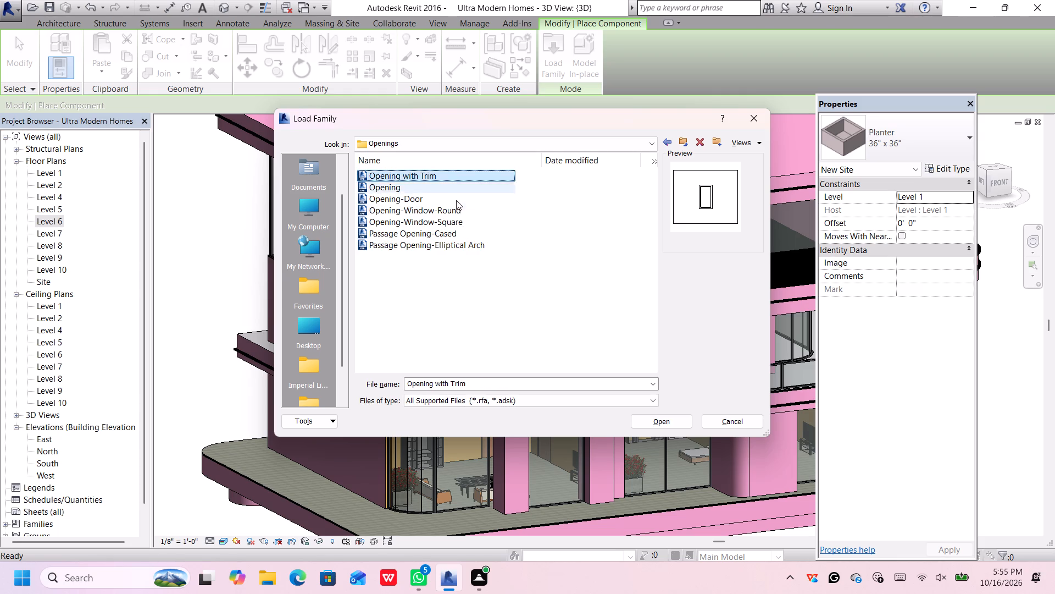
click(456, 220)
click(460, 236)
click(458, 250)
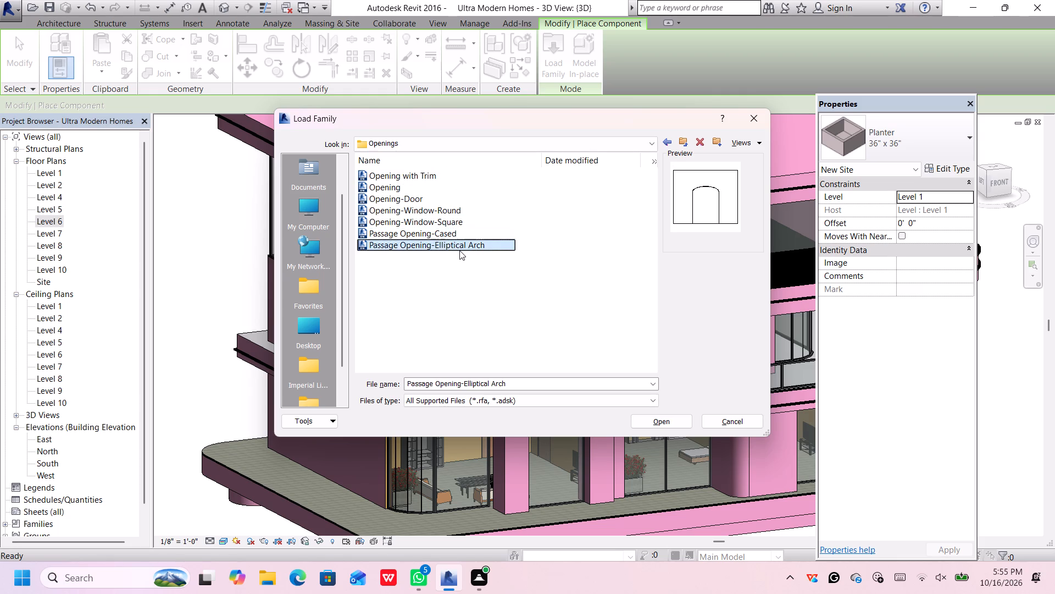
double_click(500, 248)
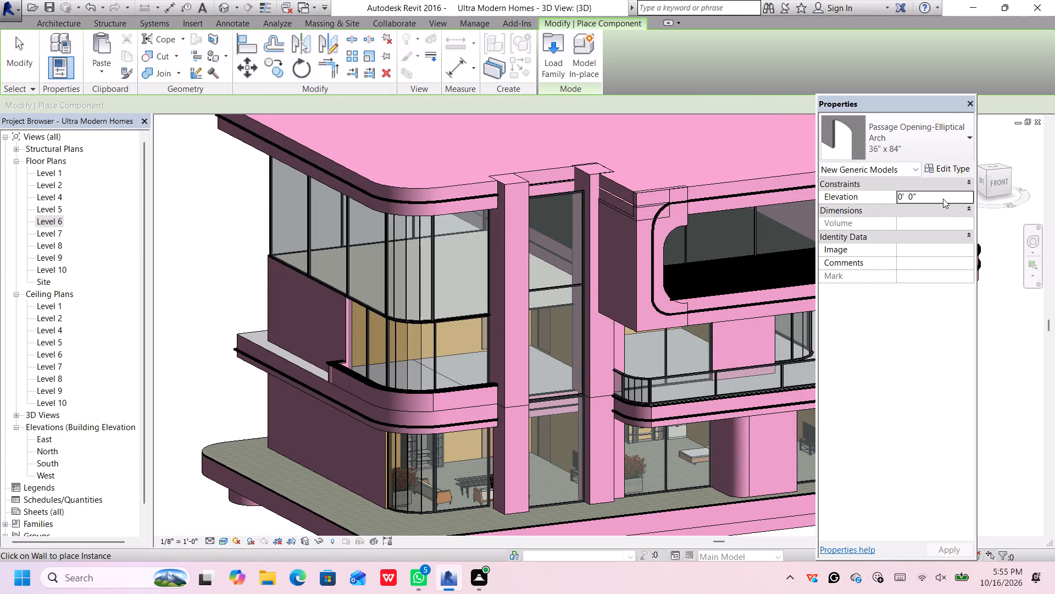
Place a 30" x 80" Passage Opening-Elliptical Arch on the wall face beside the curtain wall, between the two front pillars.
click(962, 141)
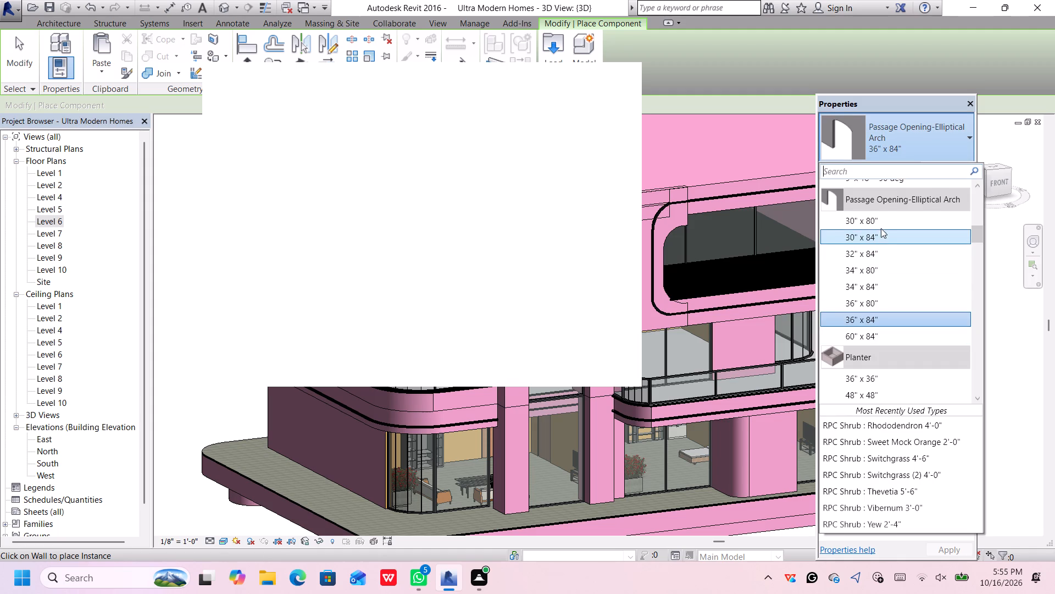
click(881, 223)
click(613, 78)
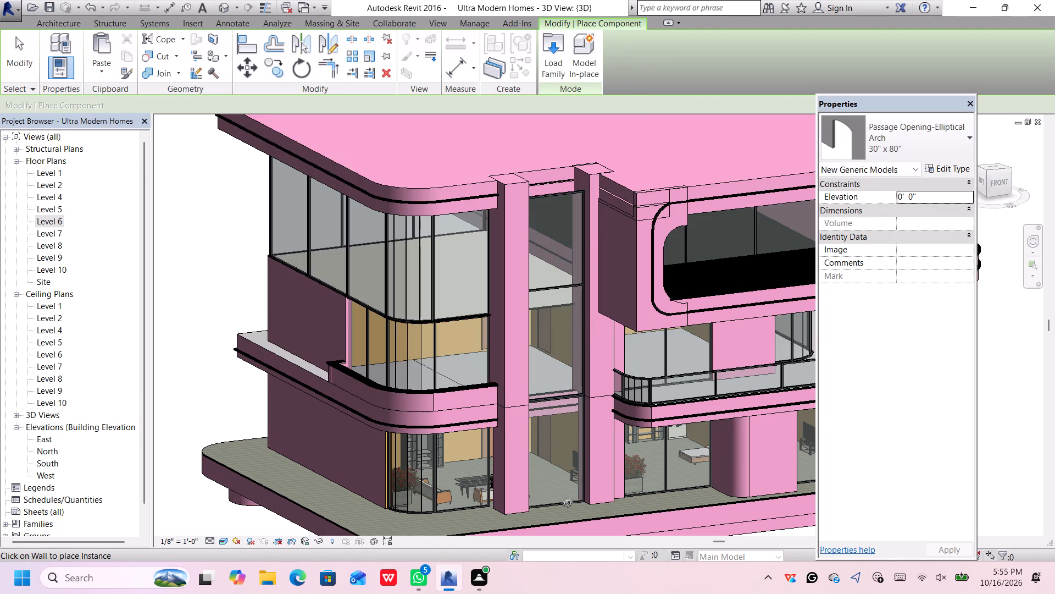
click(581, 399)
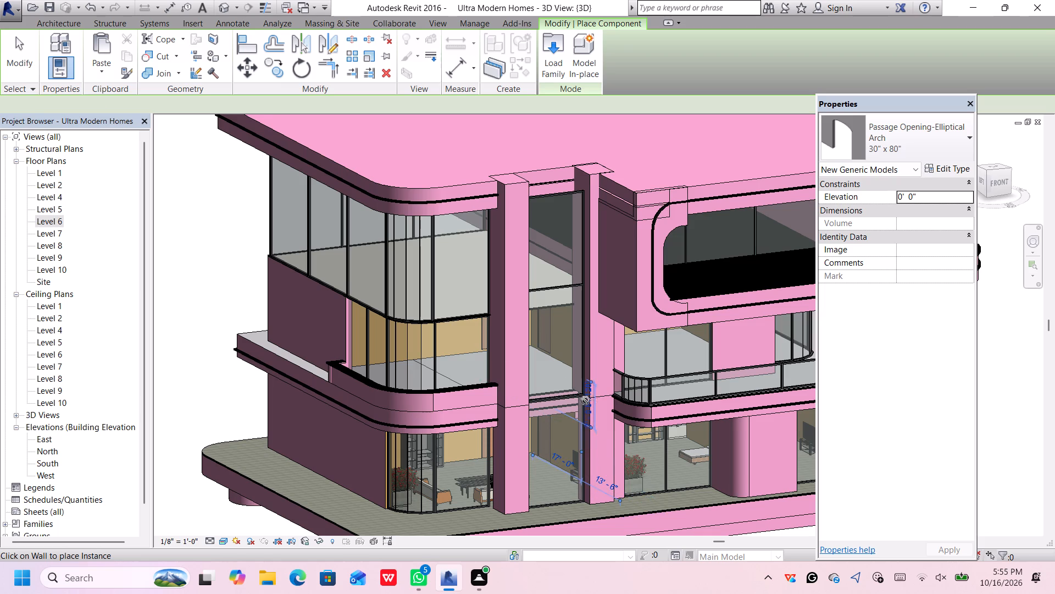
Examine the curtain wall bay between the two front pillars and the surrounding facade from the front and side.
scroll(587, 377, up, 4)
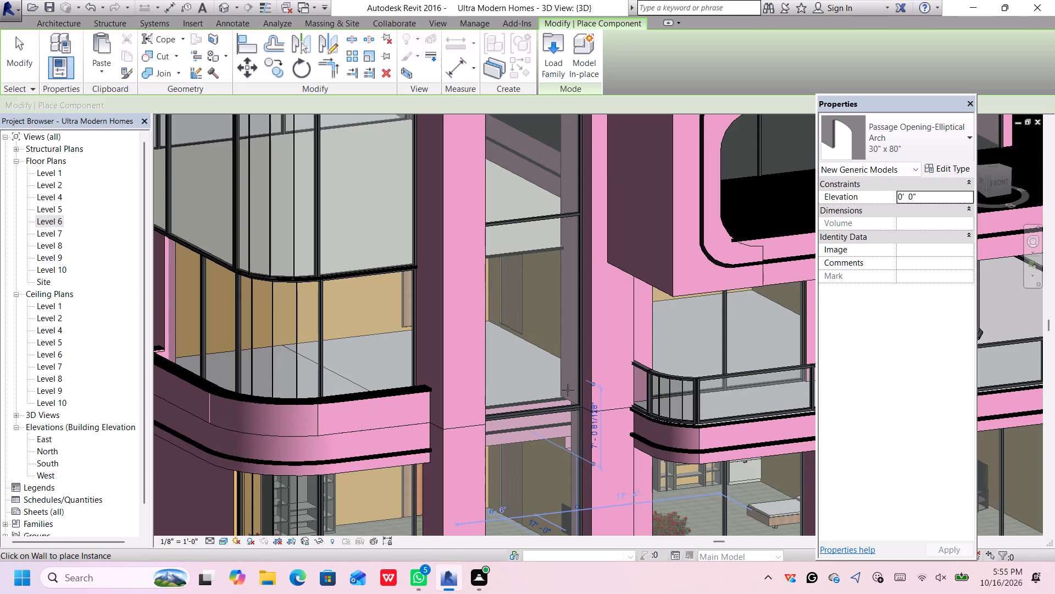
scroll(558, 393, down, 4)
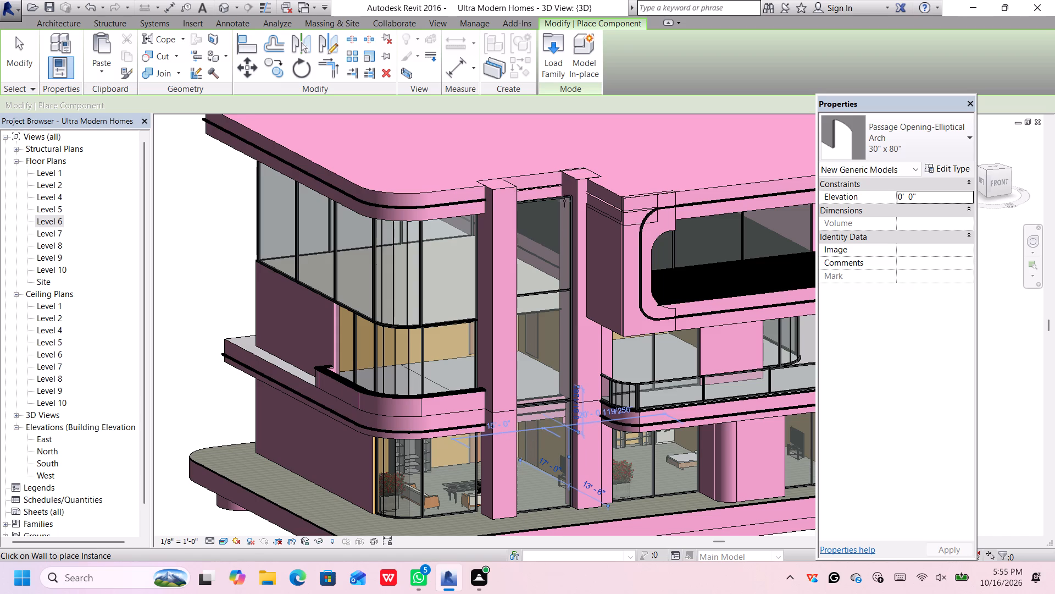
scroll(547, 349, down, 2)
middle_drag(541, 352, 567, 319)
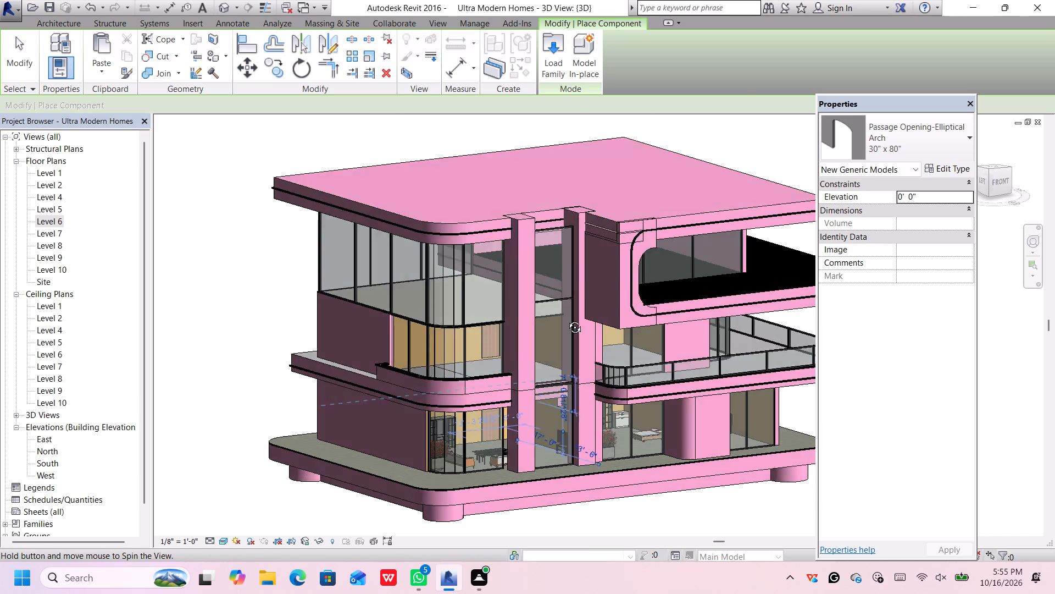
middle_drag(567, 319, 540, 282)
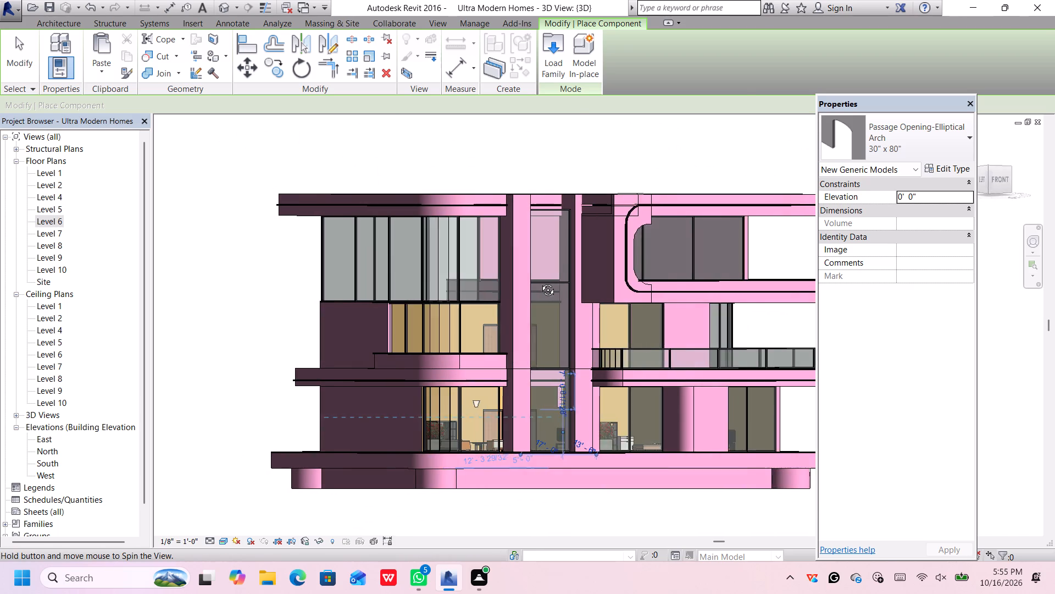
middle_drag(540, 282, 596, 297)
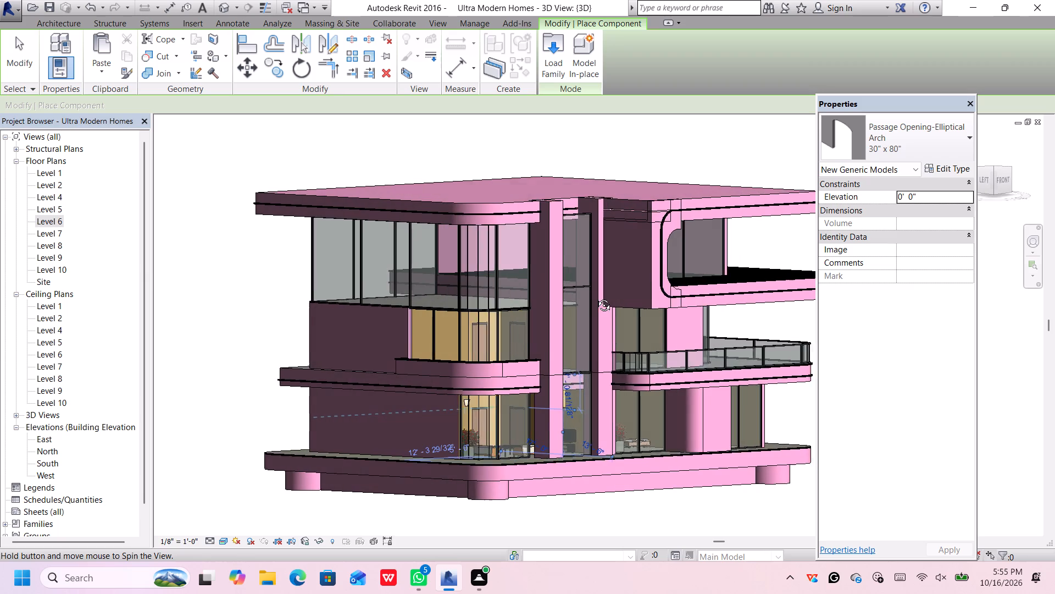
middle_drag(596, 297, 664, 261)
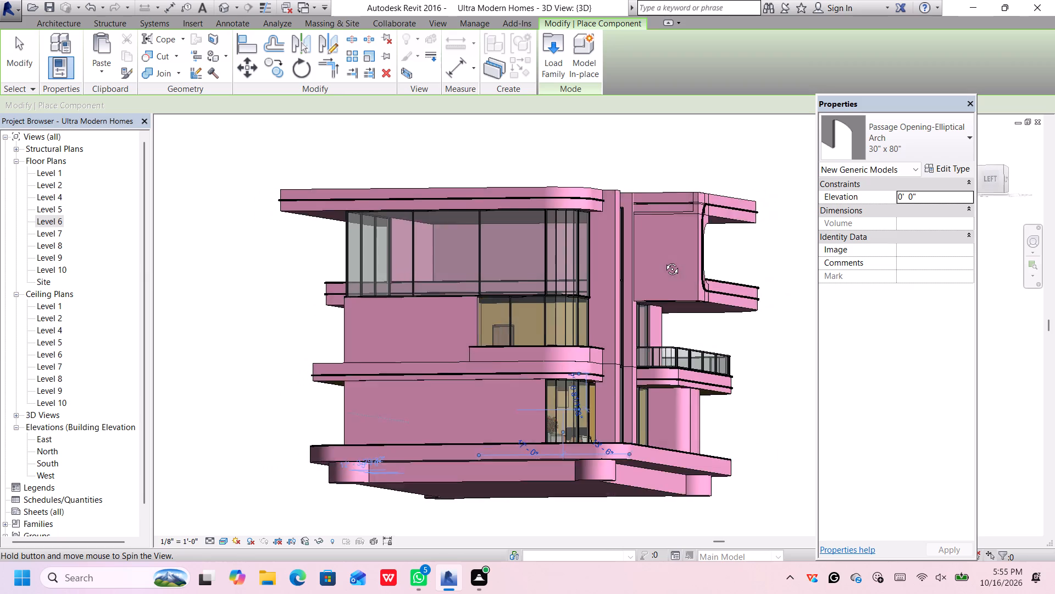
middle_drag(664, 261, 609, 312)
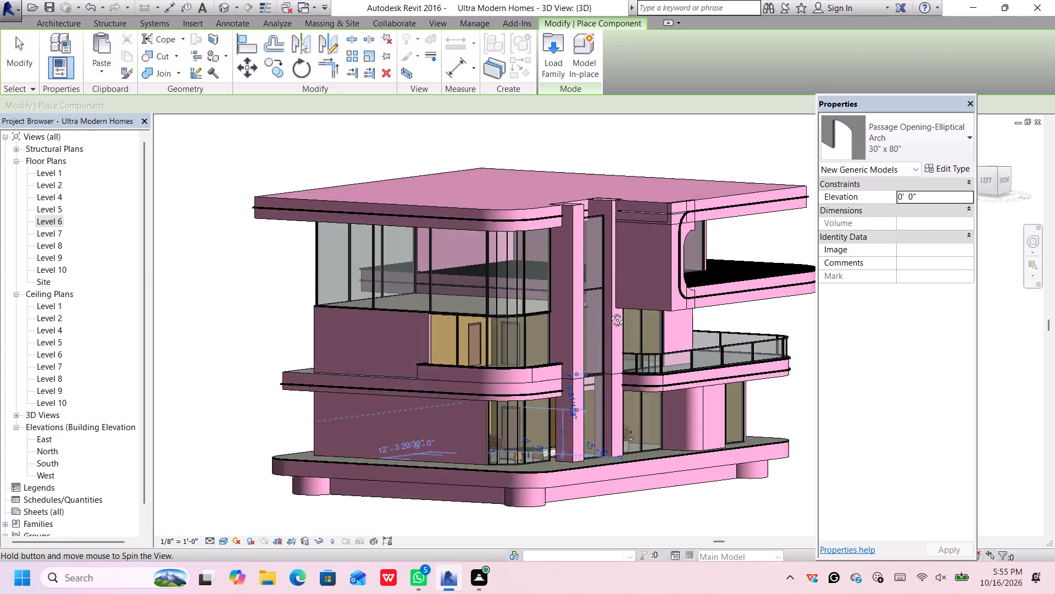
middle_drag(609, 312, 427, 293)
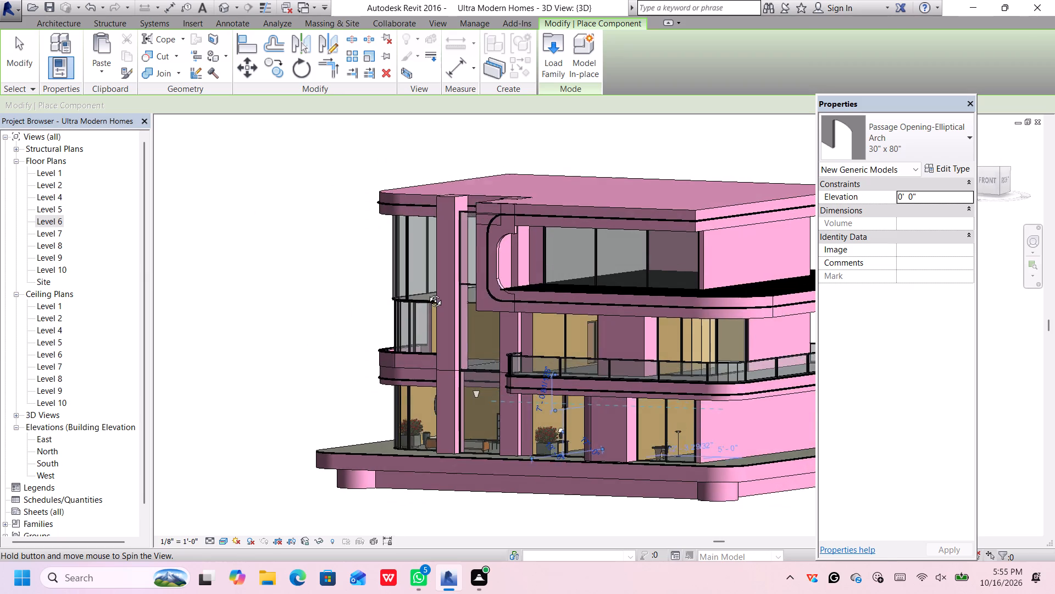
middle_drag(427, 293, 525, 310)
scroll(547, 237, up, 2)
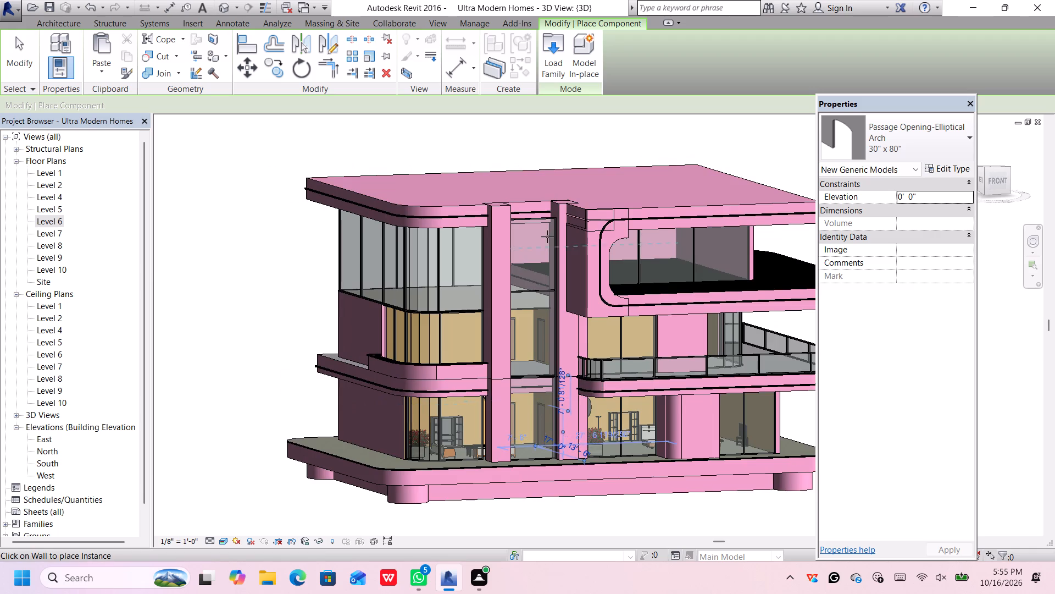
scroll(547, 237, up, 2)
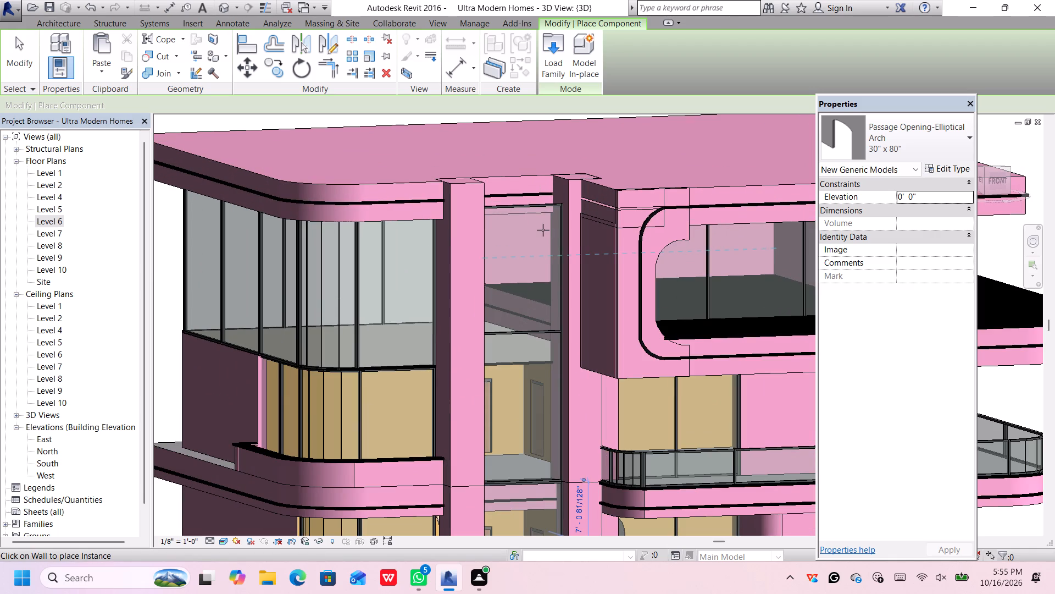
key(Escape)
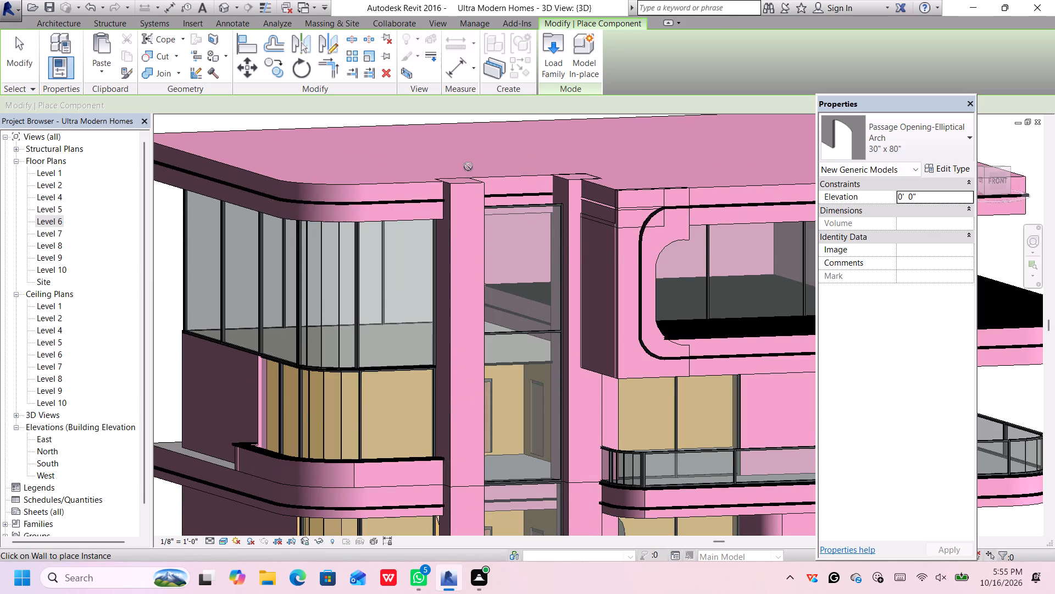
key(Escape)
scroll(527, 207, down, 3)
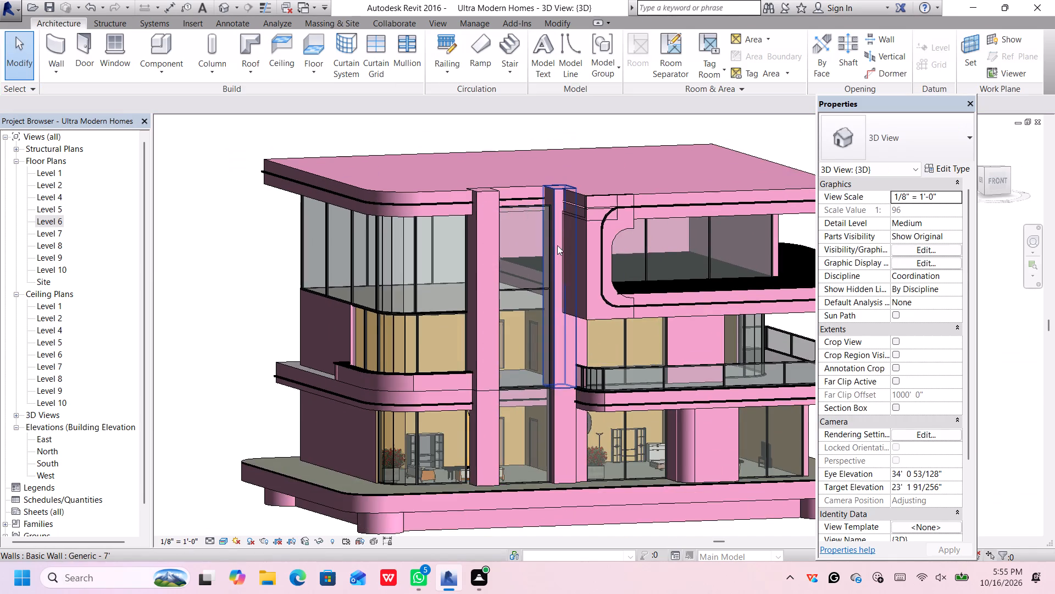
scroll(557, 245, up, 4)
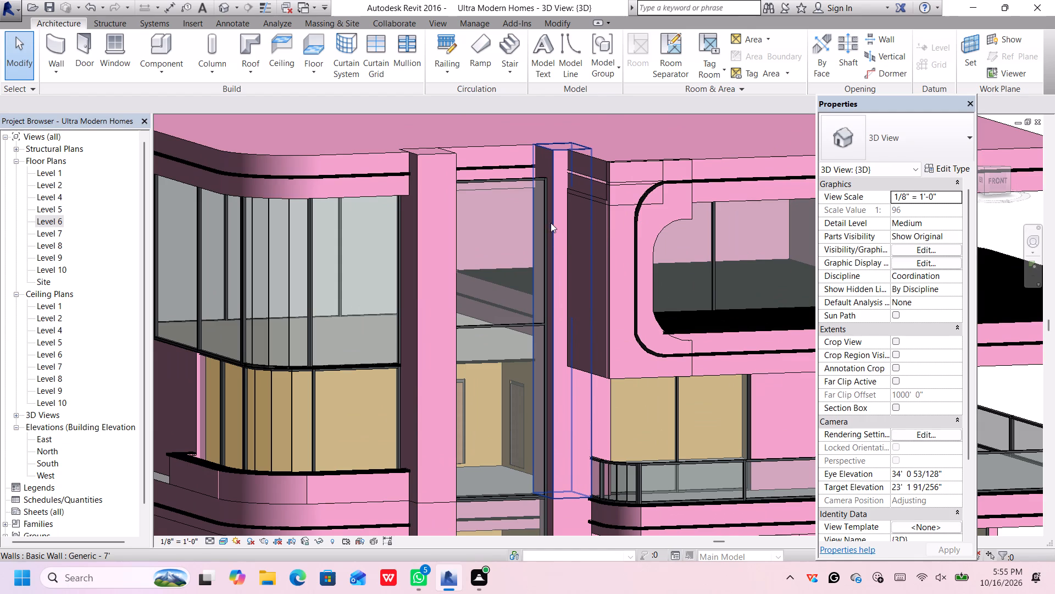
click(488, 358)
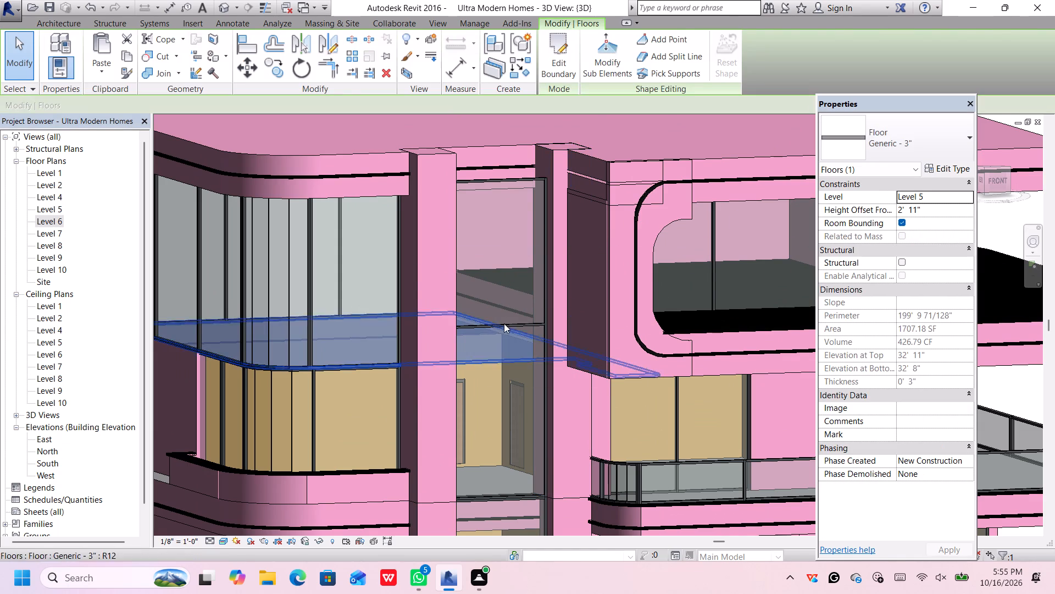
key(Escape)
scroll(484, 183, down, 3)
scroll(510, 150, up, 1)
middle_drag(508, 152, 507, 155)
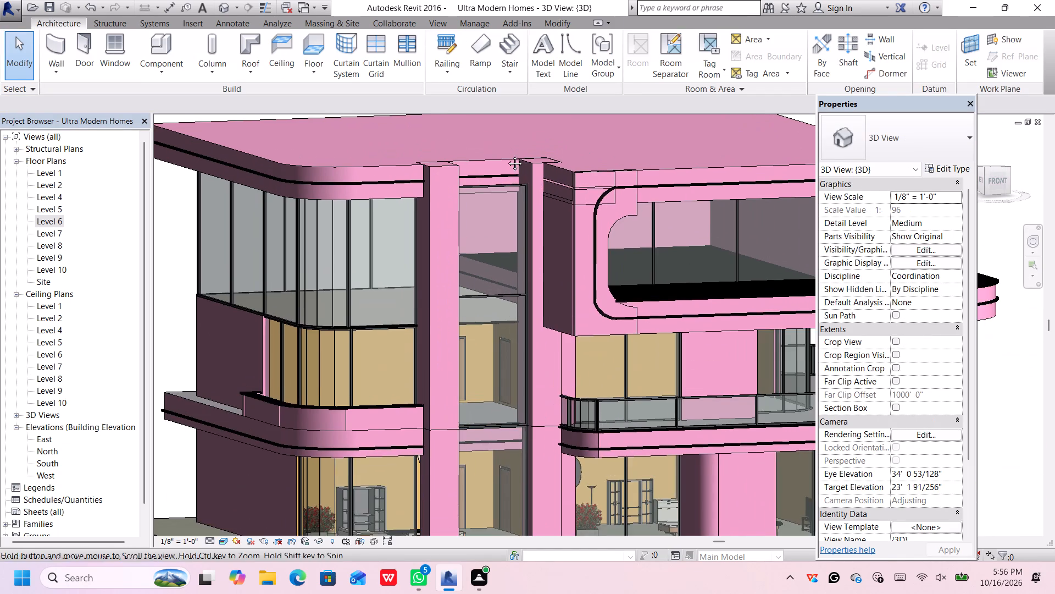
middle_drag(507, 155, 502, 197)
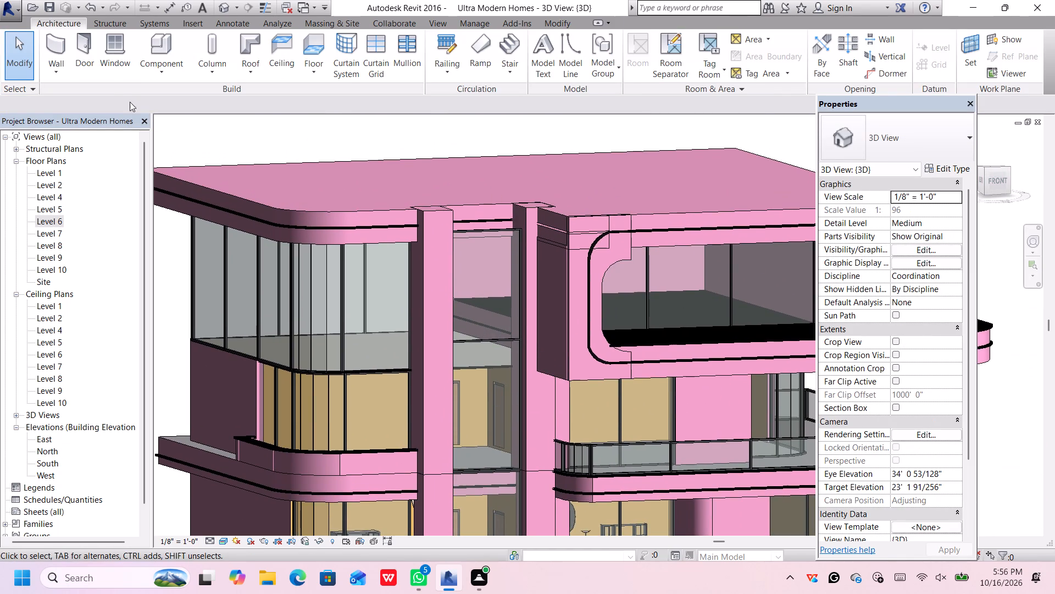
Start the Wall command and save the project.
click(46, 41)
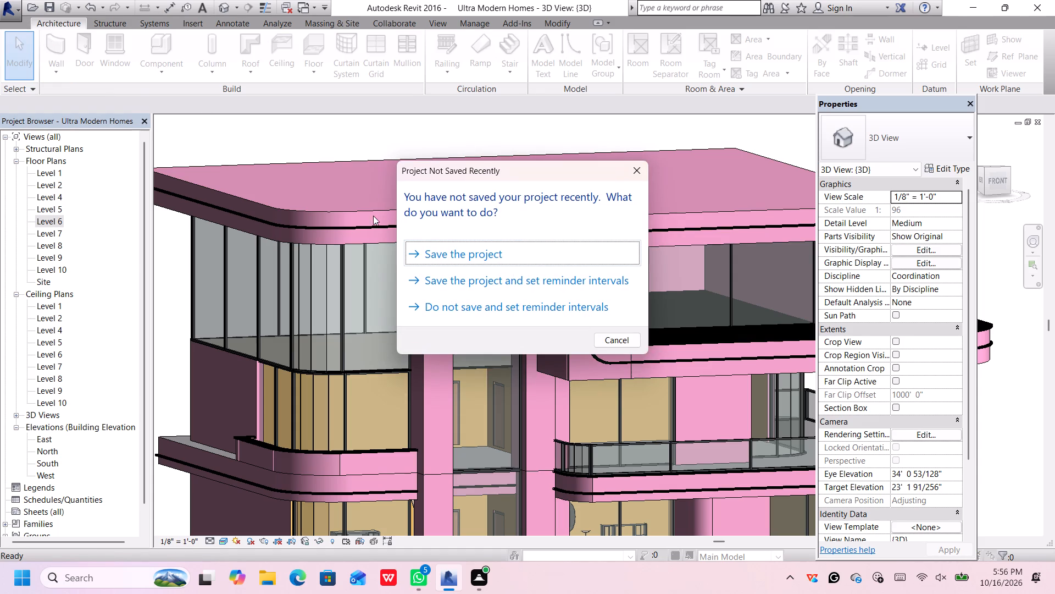
click(473, 257)
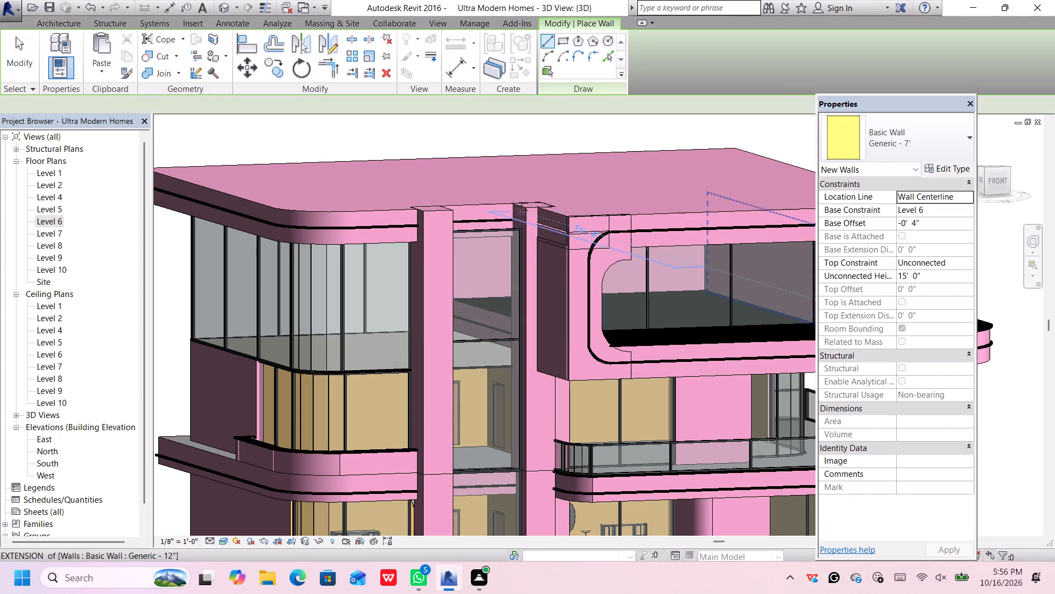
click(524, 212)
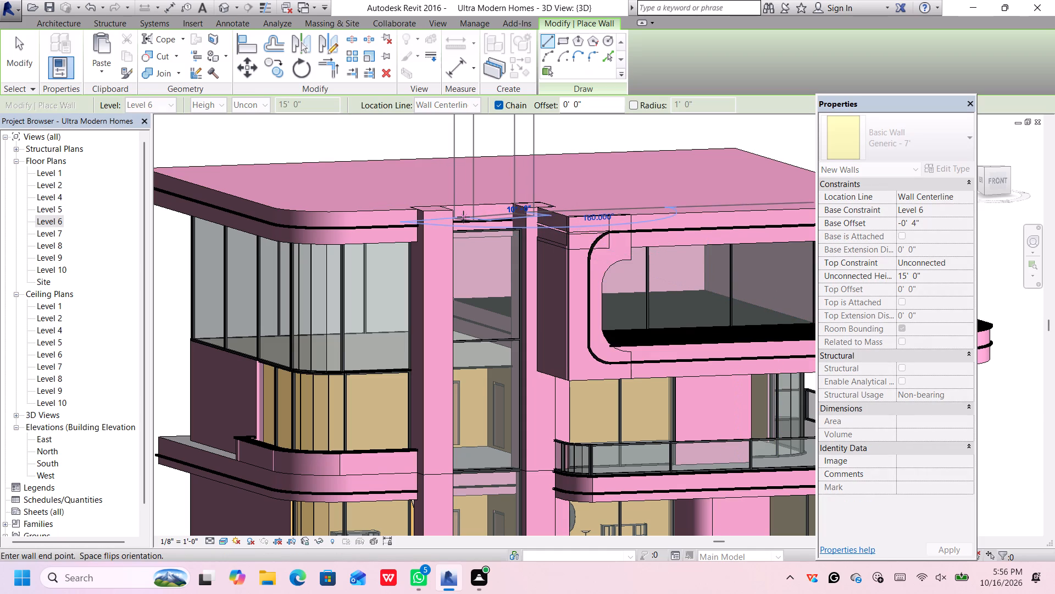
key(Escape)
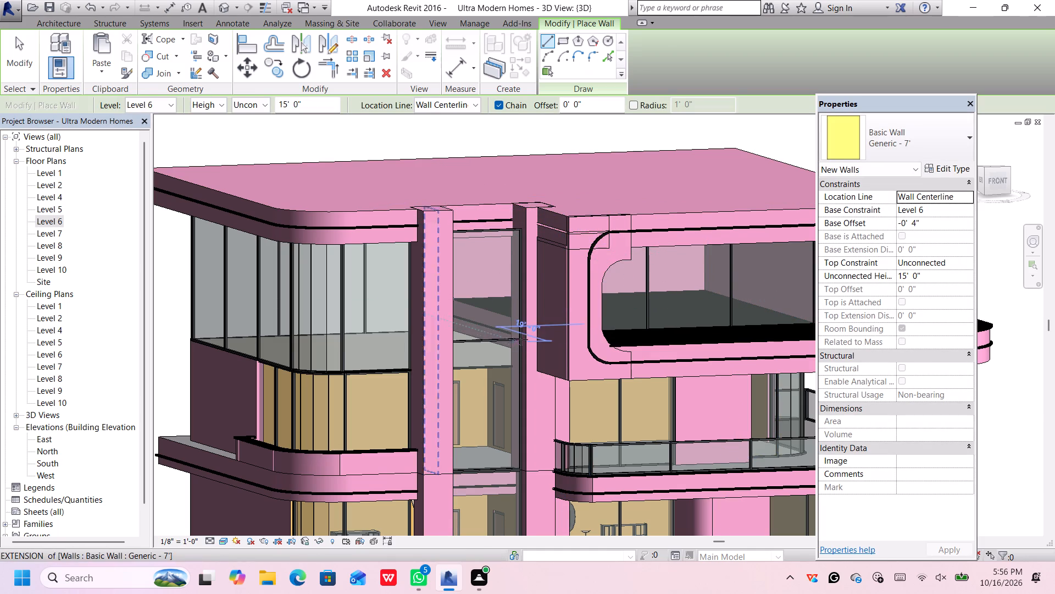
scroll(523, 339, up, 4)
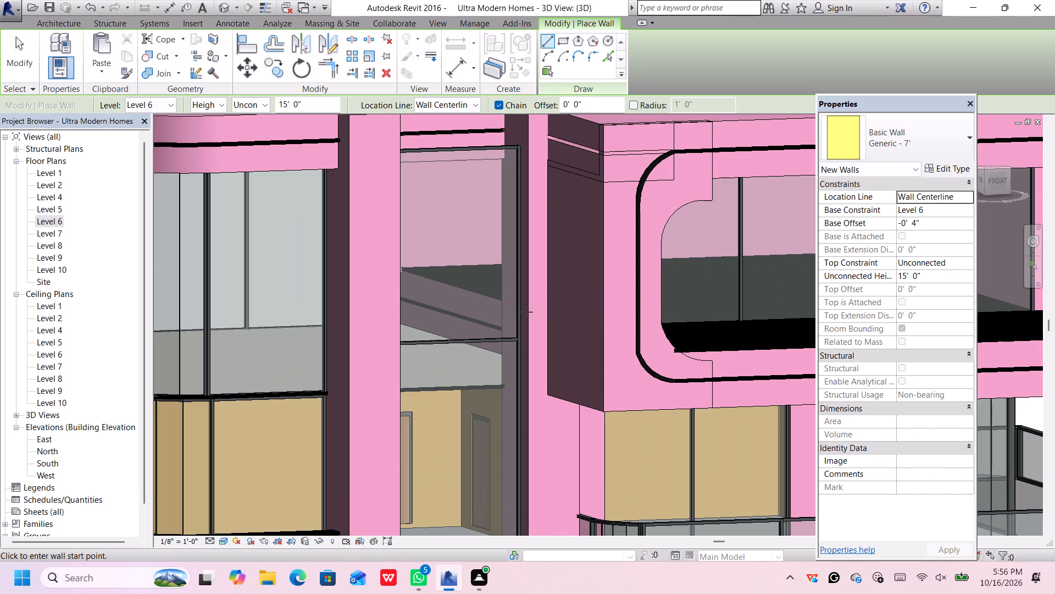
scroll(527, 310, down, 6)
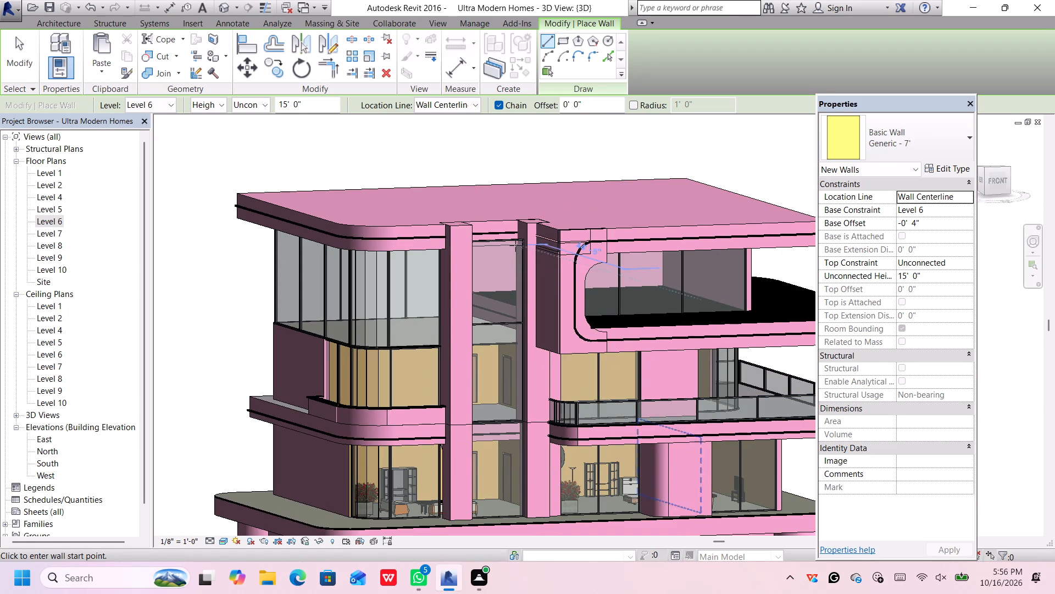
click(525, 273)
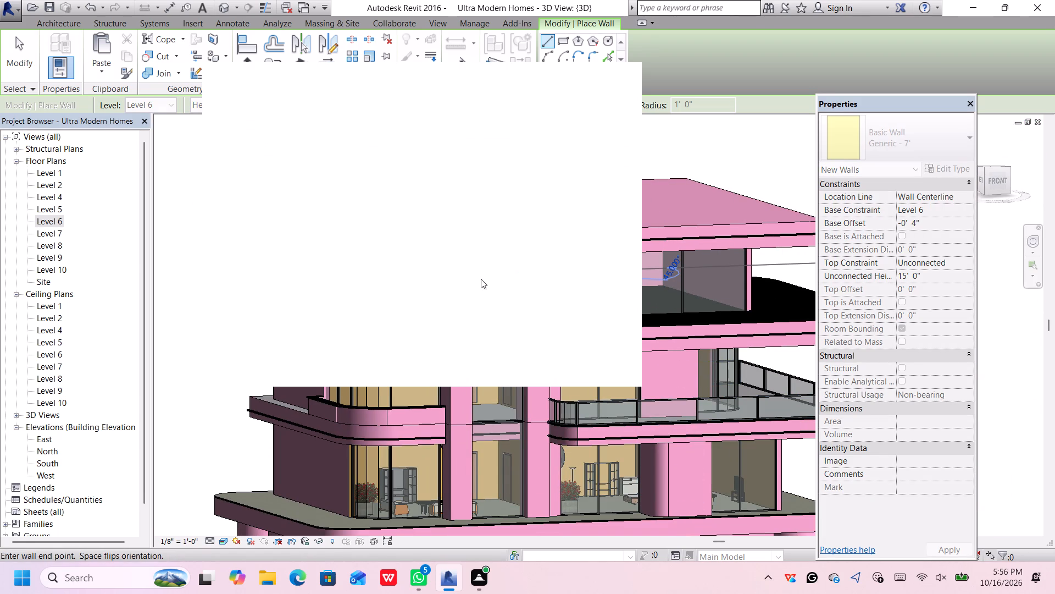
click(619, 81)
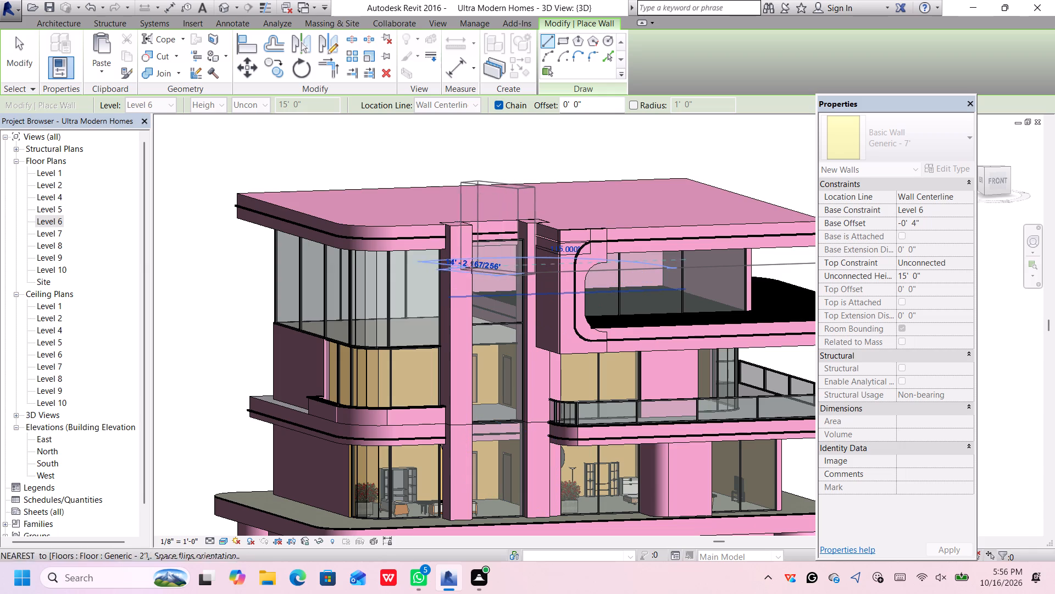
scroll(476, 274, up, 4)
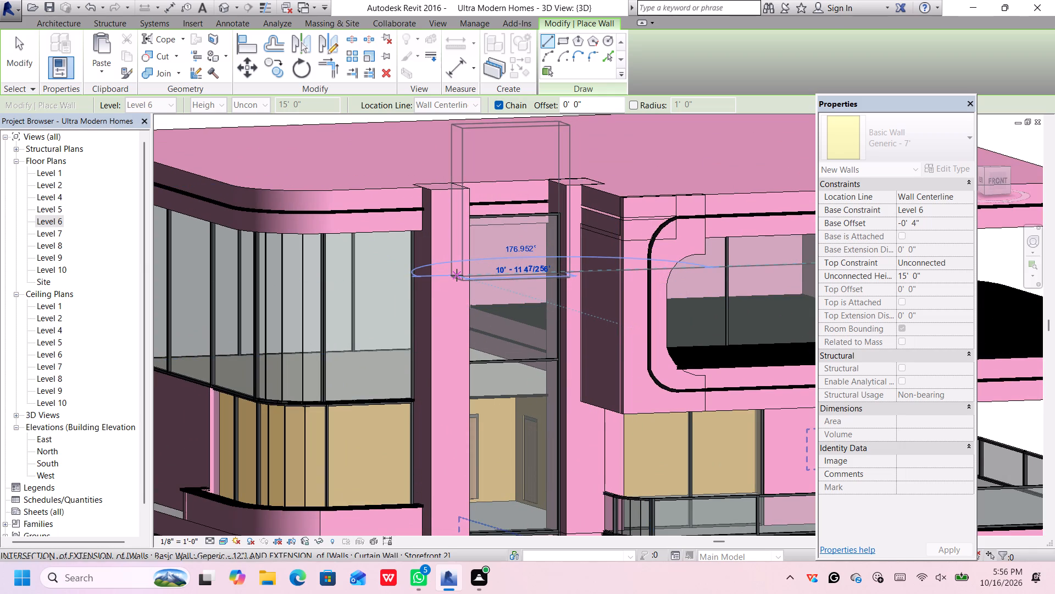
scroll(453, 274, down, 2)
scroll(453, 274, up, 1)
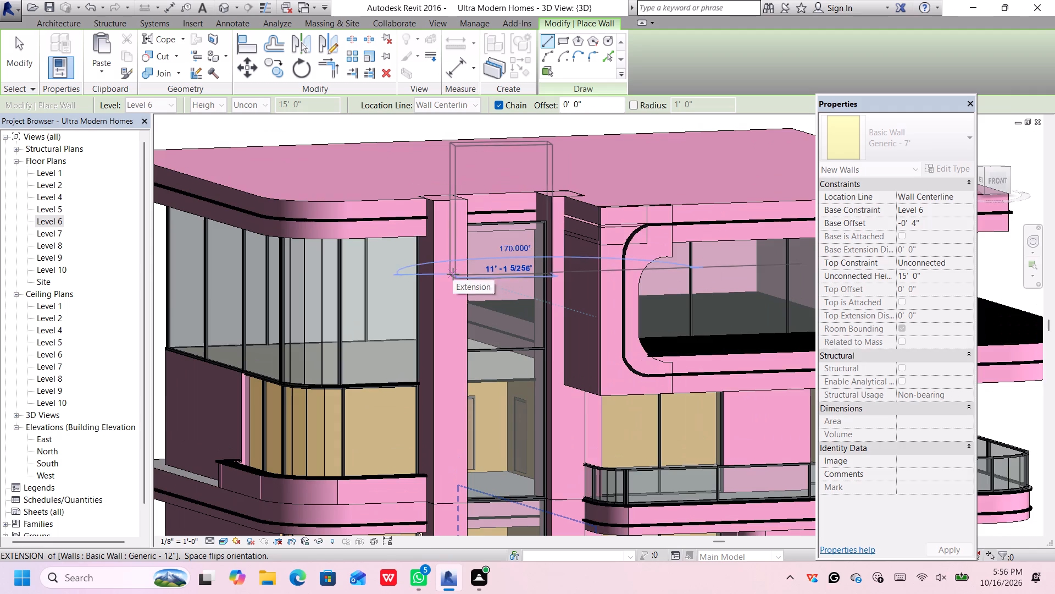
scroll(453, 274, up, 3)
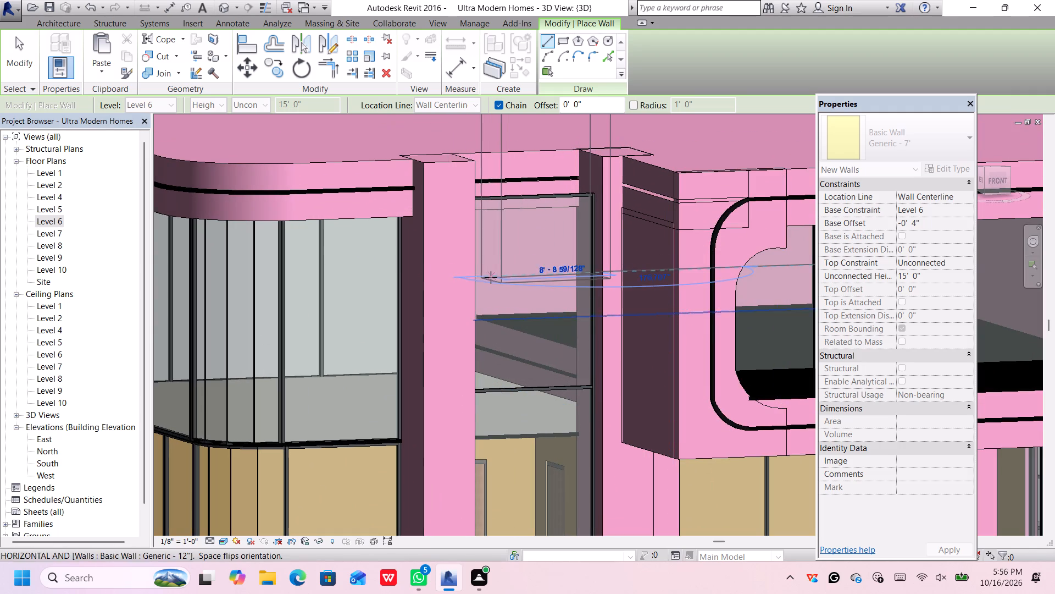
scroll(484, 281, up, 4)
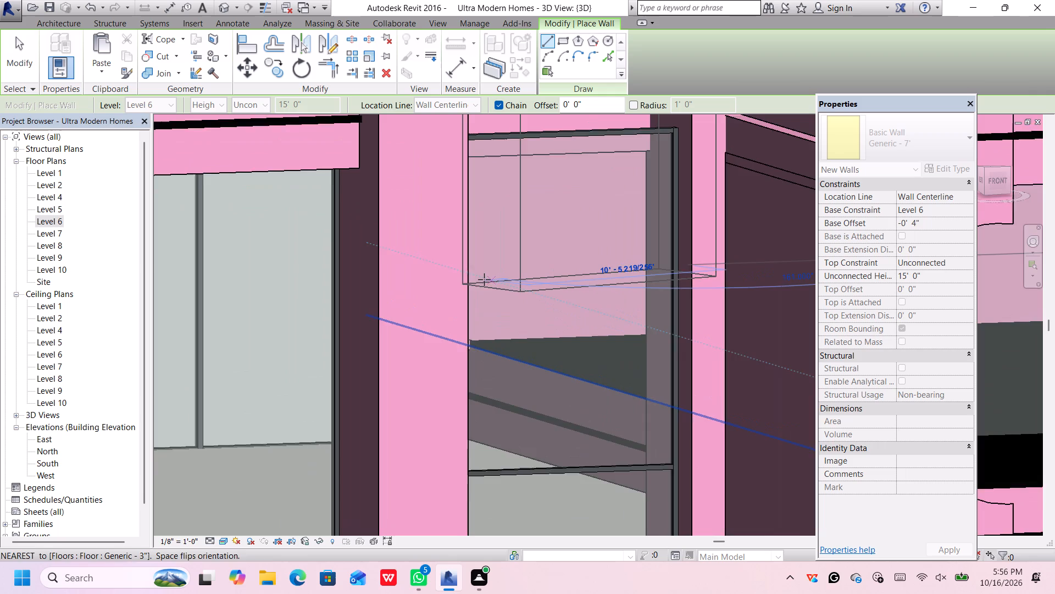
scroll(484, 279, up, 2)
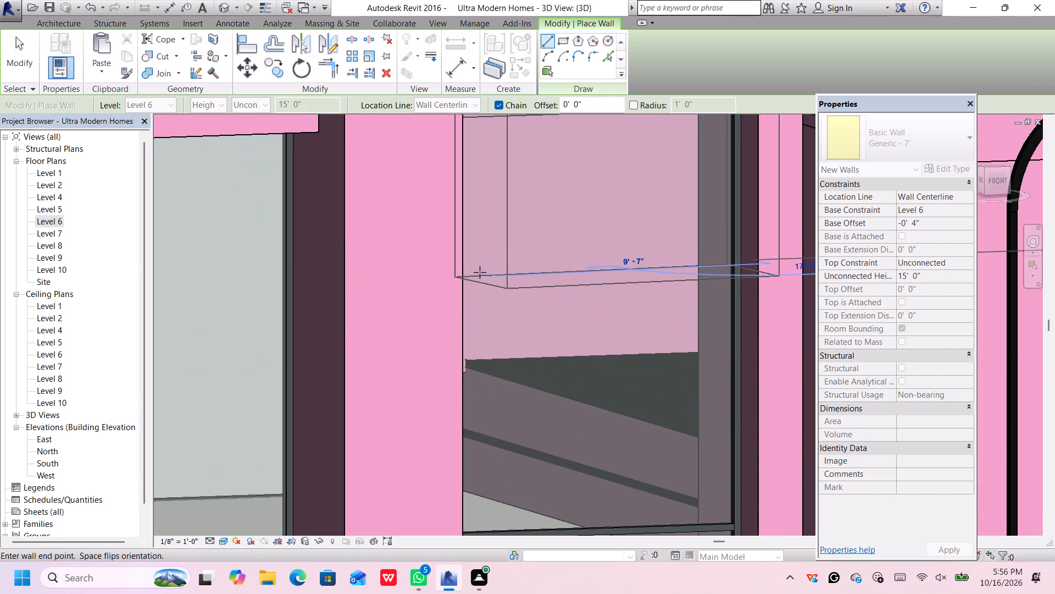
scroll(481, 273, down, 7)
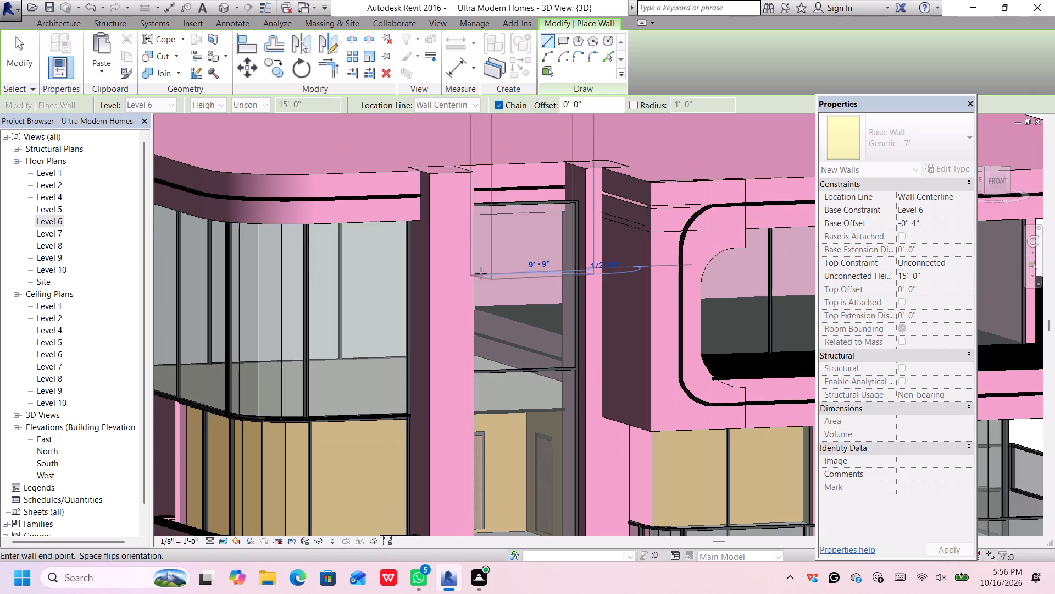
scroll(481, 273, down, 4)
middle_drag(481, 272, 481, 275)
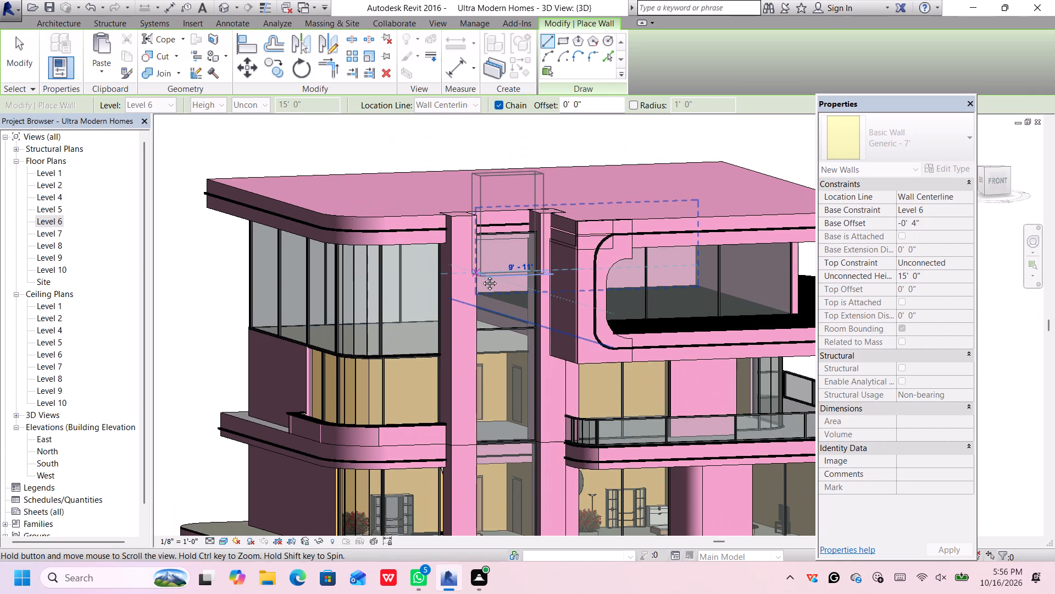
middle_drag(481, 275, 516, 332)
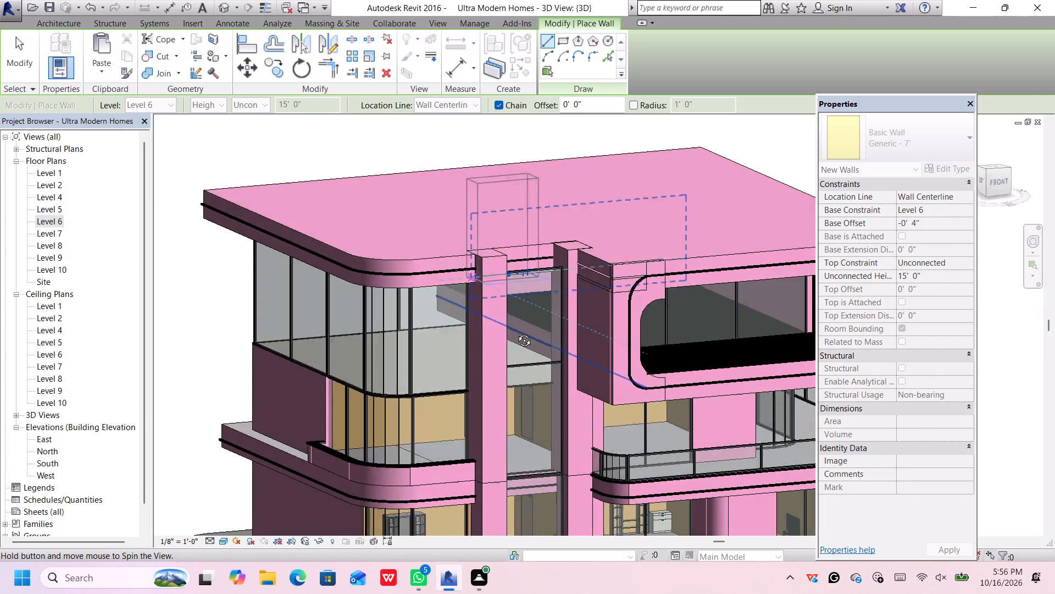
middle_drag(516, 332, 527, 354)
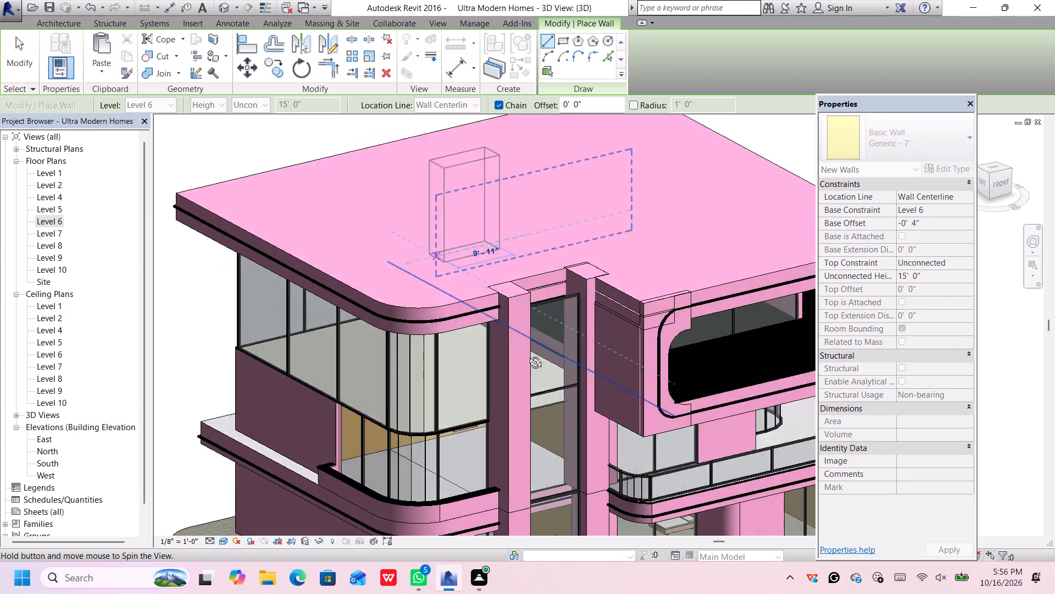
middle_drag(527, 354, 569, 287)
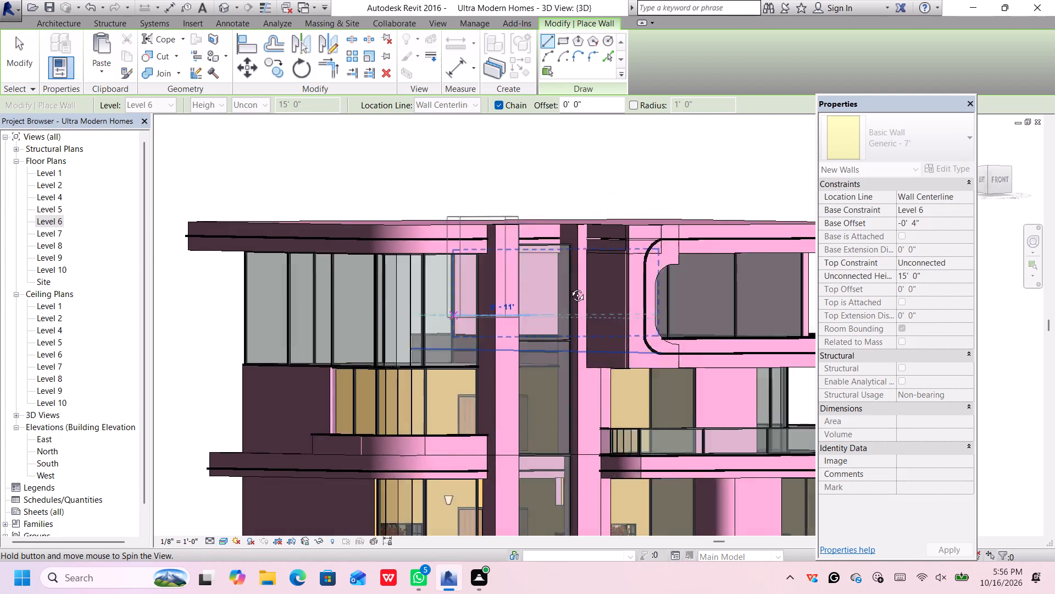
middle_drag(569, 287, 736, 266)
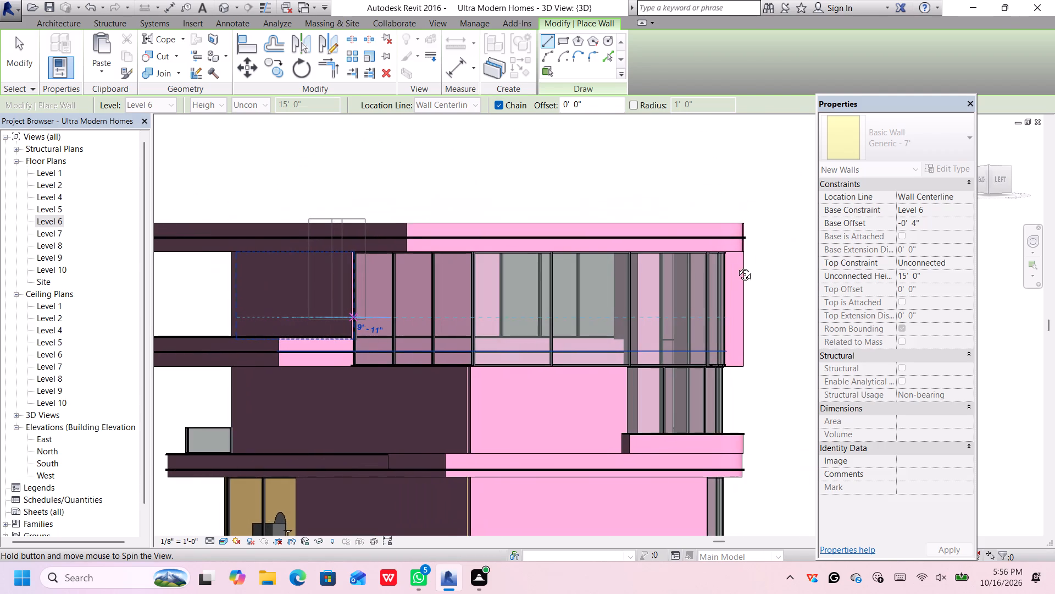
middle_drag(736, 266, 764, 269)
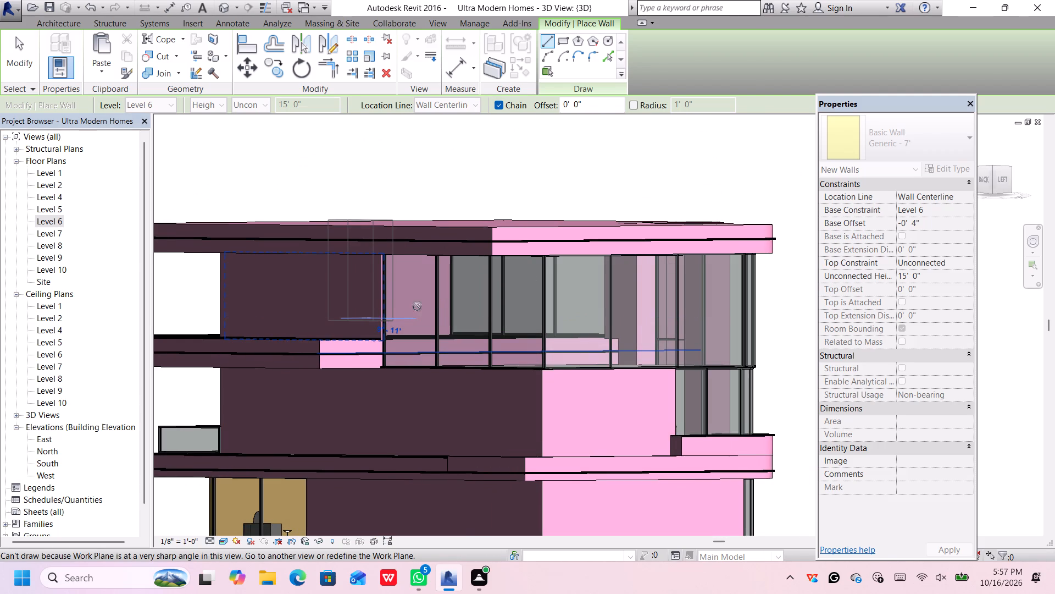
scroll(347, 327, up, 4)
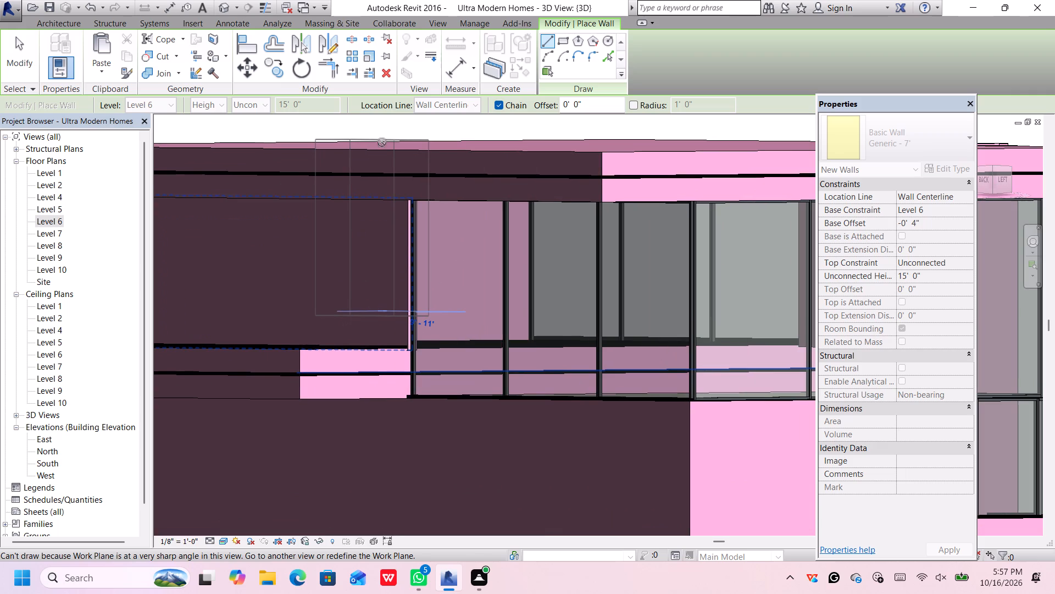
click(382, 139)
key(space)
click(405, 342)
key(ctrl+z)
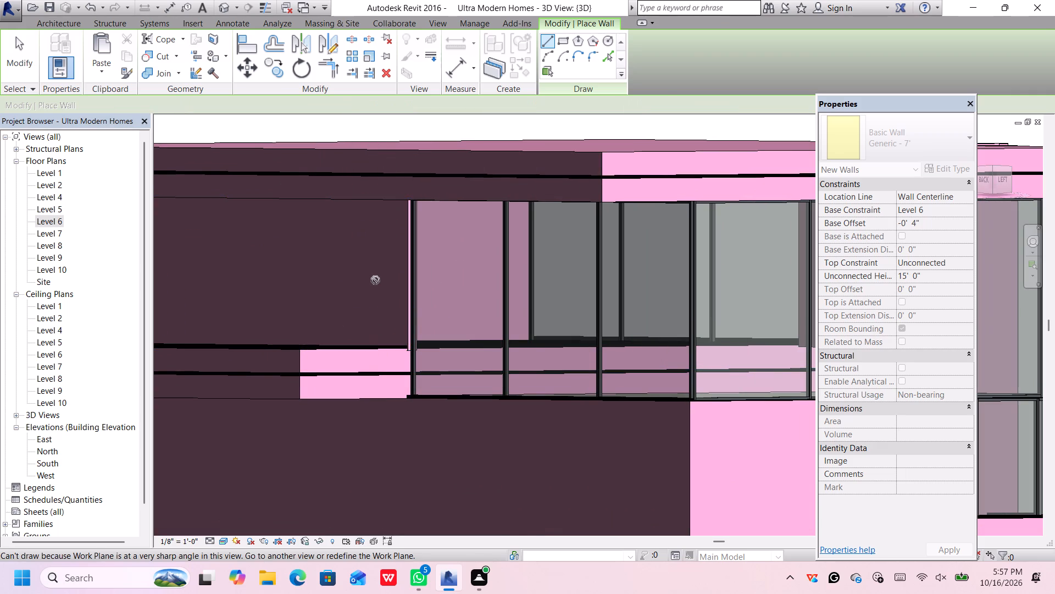
Draw a Generic - 7' wall about 11' long and 15' high between the two front pillars, based on Level 6.
scroll(377, 272, down, 11)
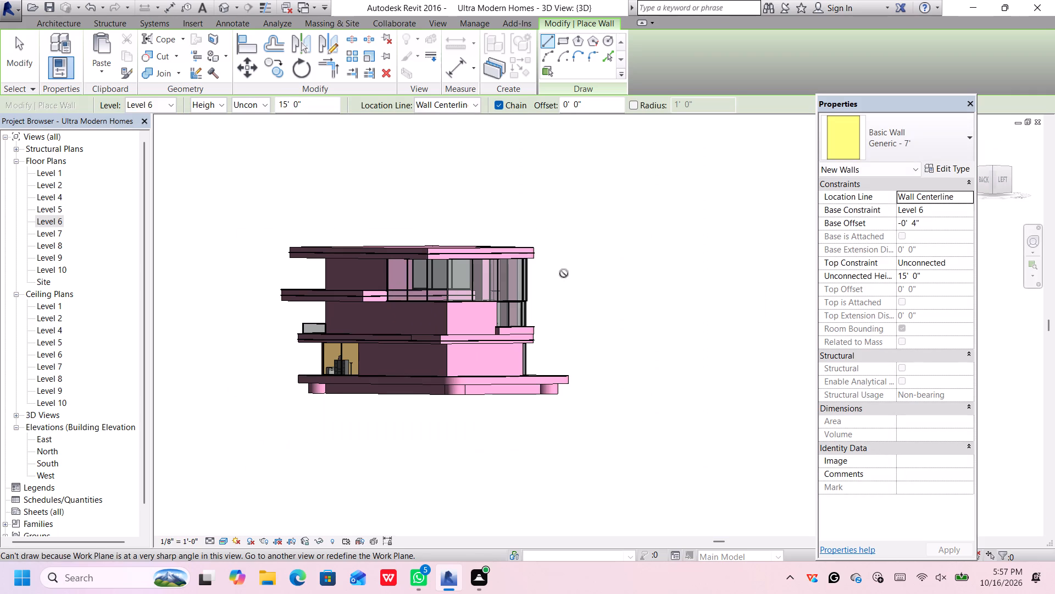
scroll(563, 274, up, 2)
scroll(268, 377, up, 6)
scroll(272, 377, down, 5)
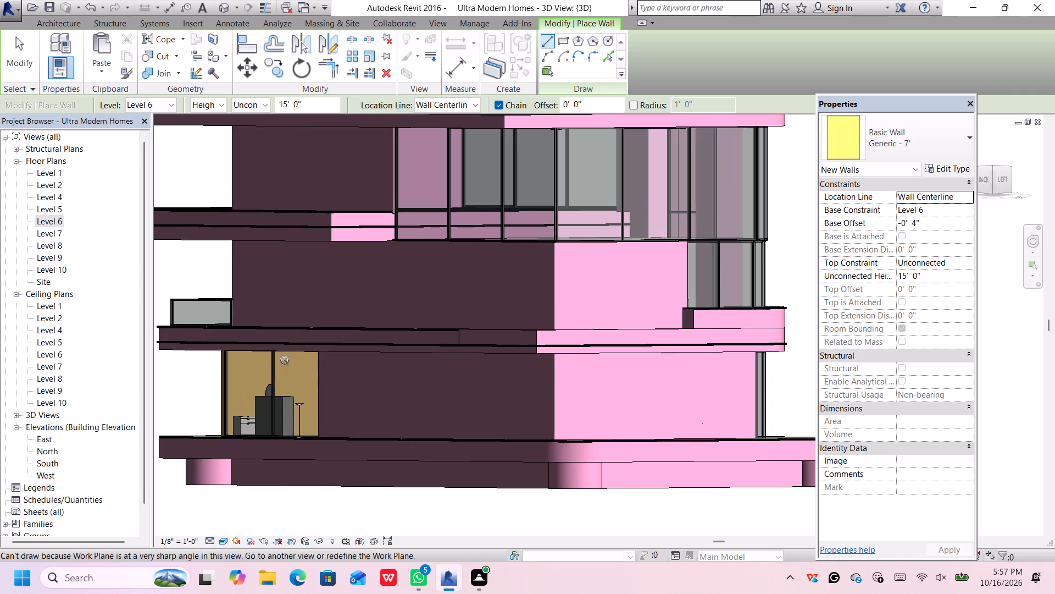
scroll(285, 360, down, 3)
middle_drag(546, 261, 540, 276)
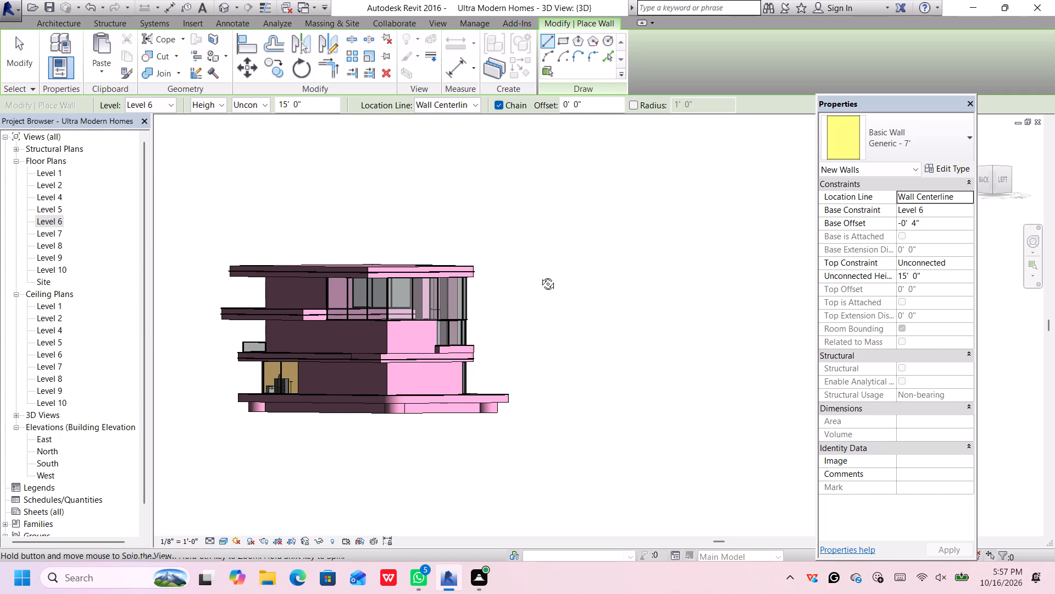
middle_drag(540, 276, 267, 323)
scroll(348, 291, up, 4)
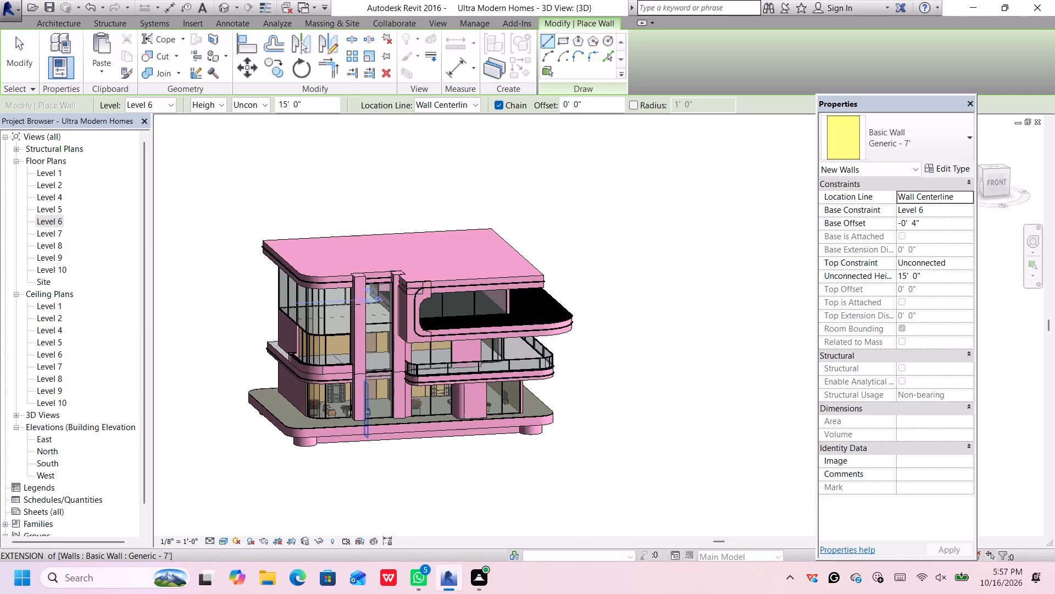
scroll(354, 304, up, 7)
scroll(449, 221, down, 3)
scroll(476, 197, up, 1)
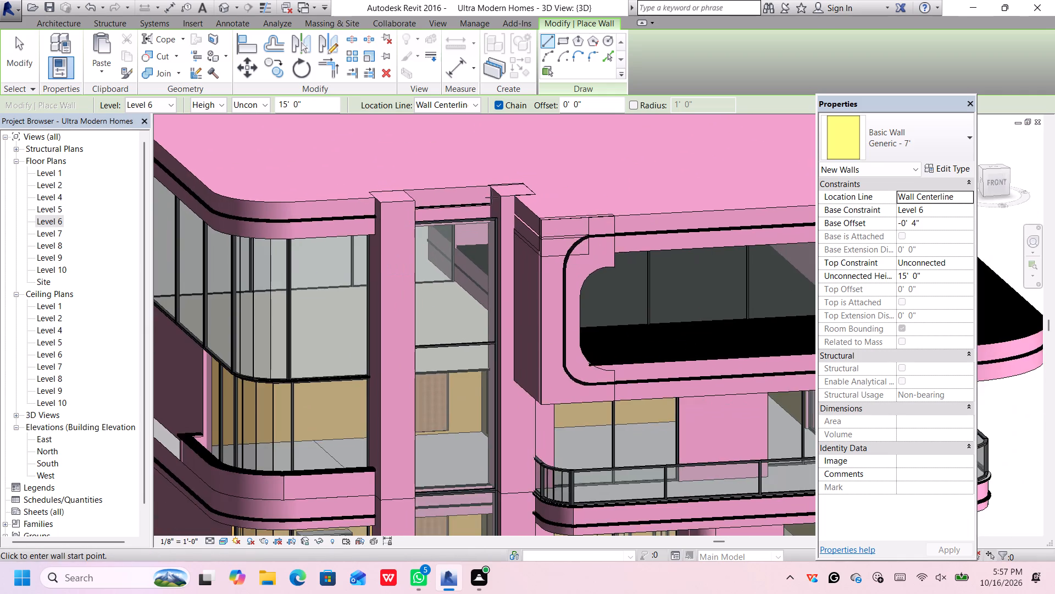
scroll(491, 197, up, 4)
scroll(492, 197, down, 2)
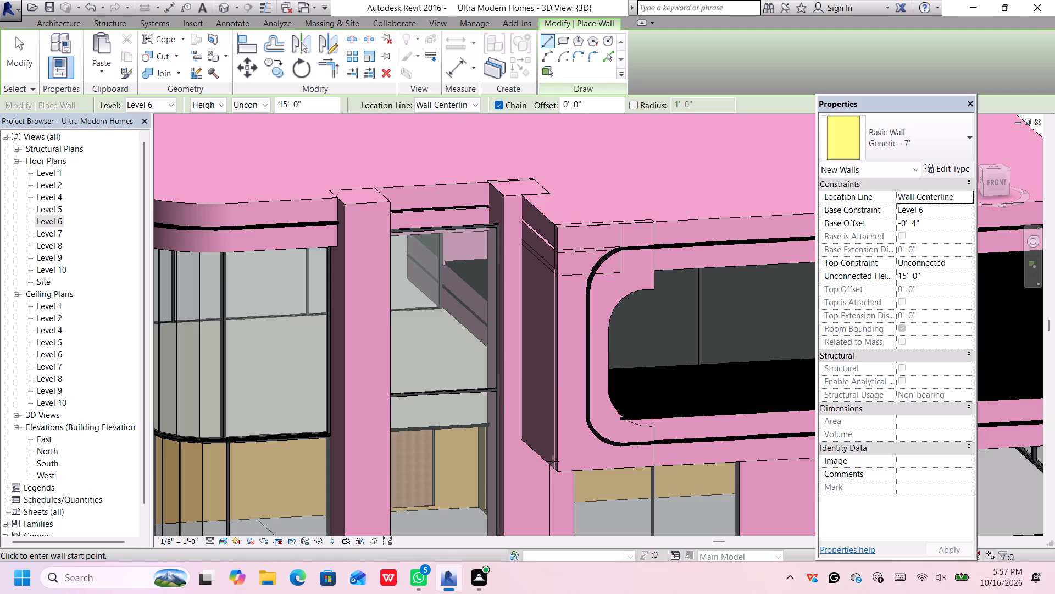
click(504, 407)
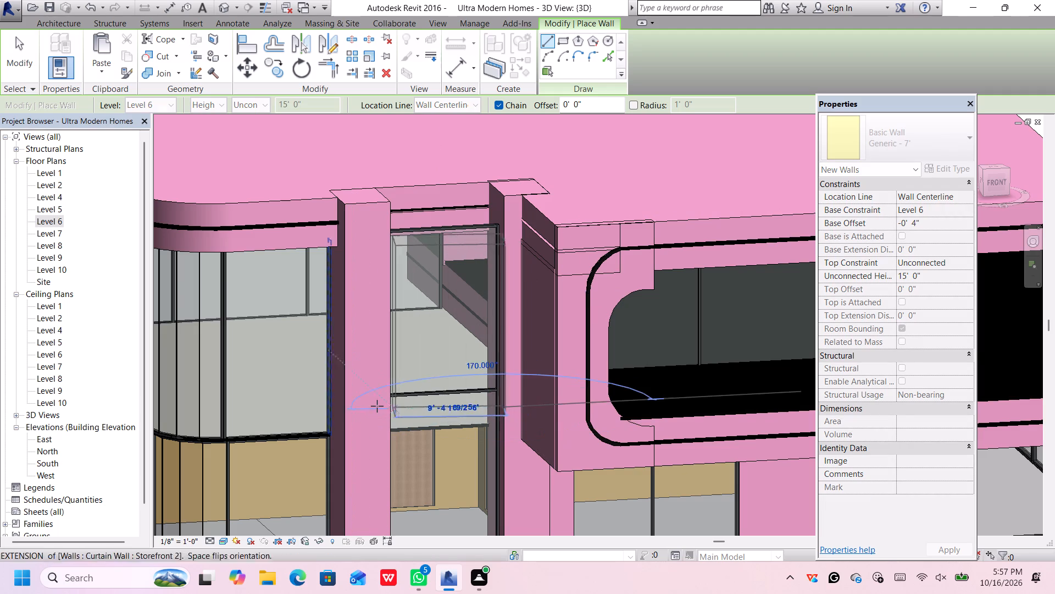
click(378, 414)
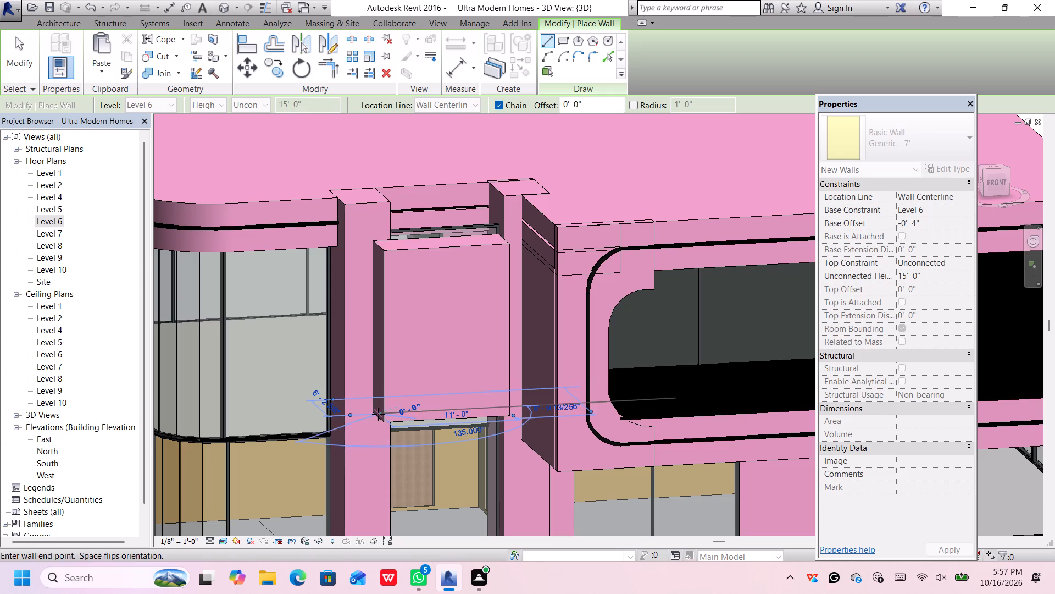
key(Escape)
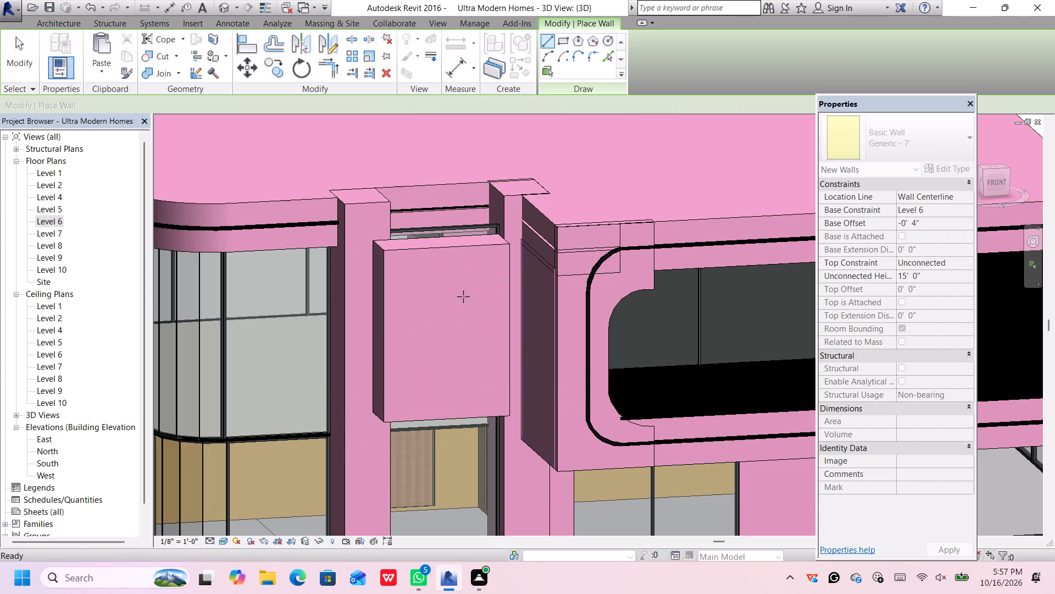
key(Escape)
Set the length of the new Generic - 7' wall between the two front pillars to 10'.
click(454, 251)
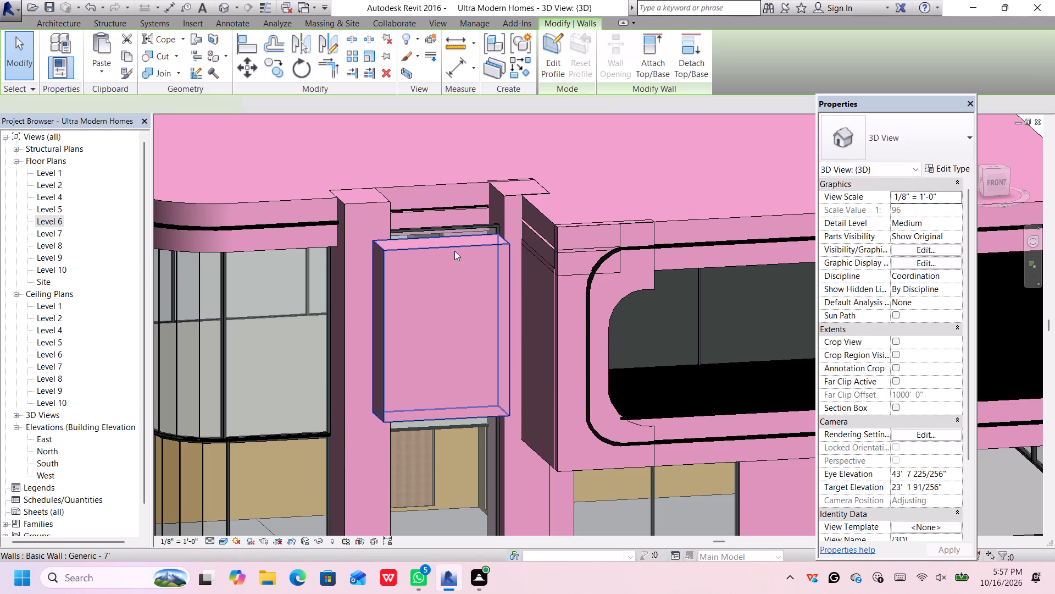
key(Down)
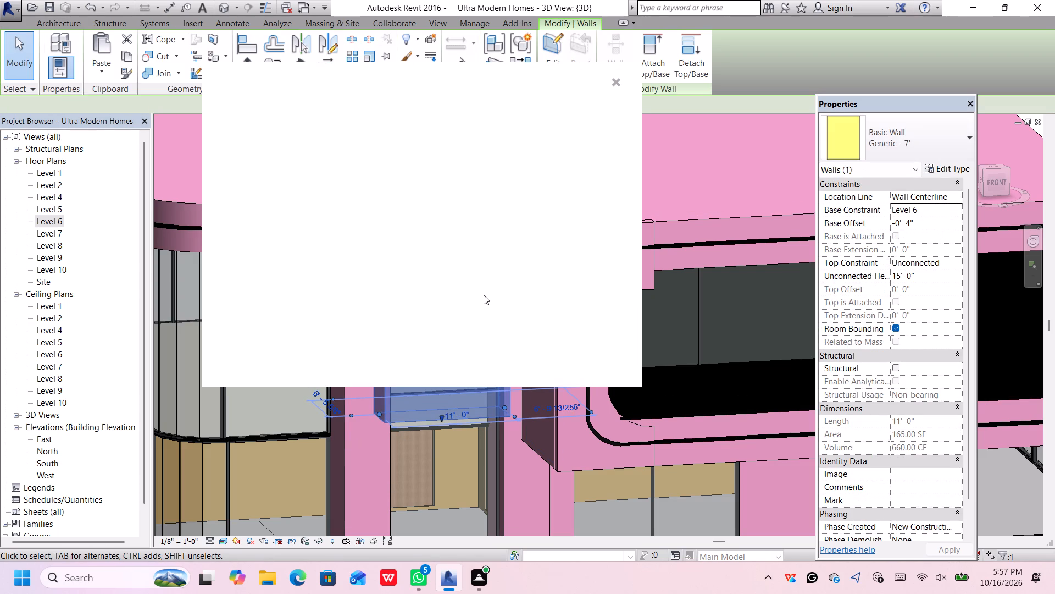
click(618, 83)
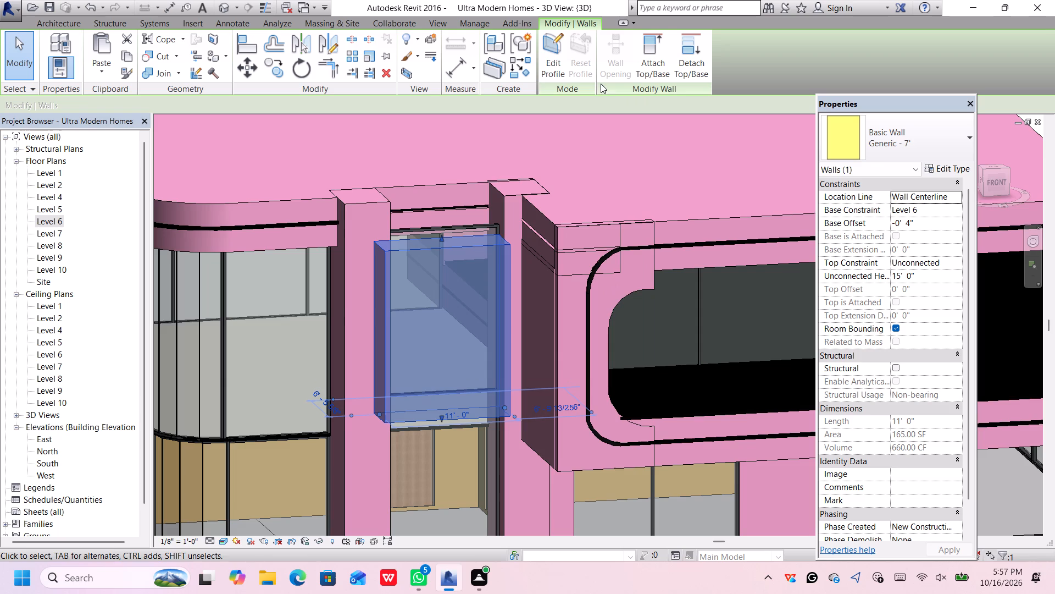
click(453, 418)
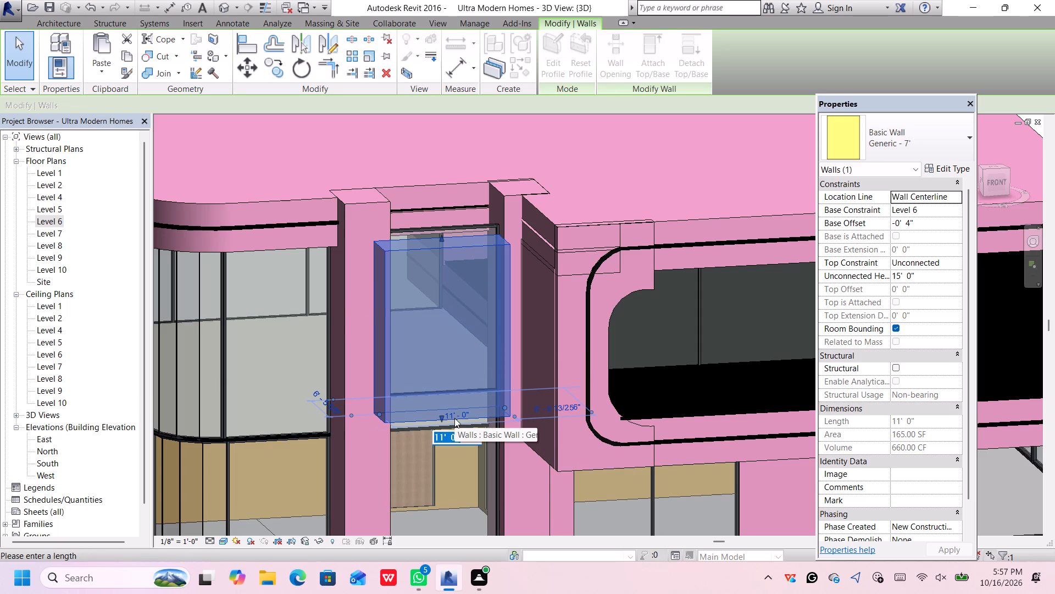
text(10')
key(Return)
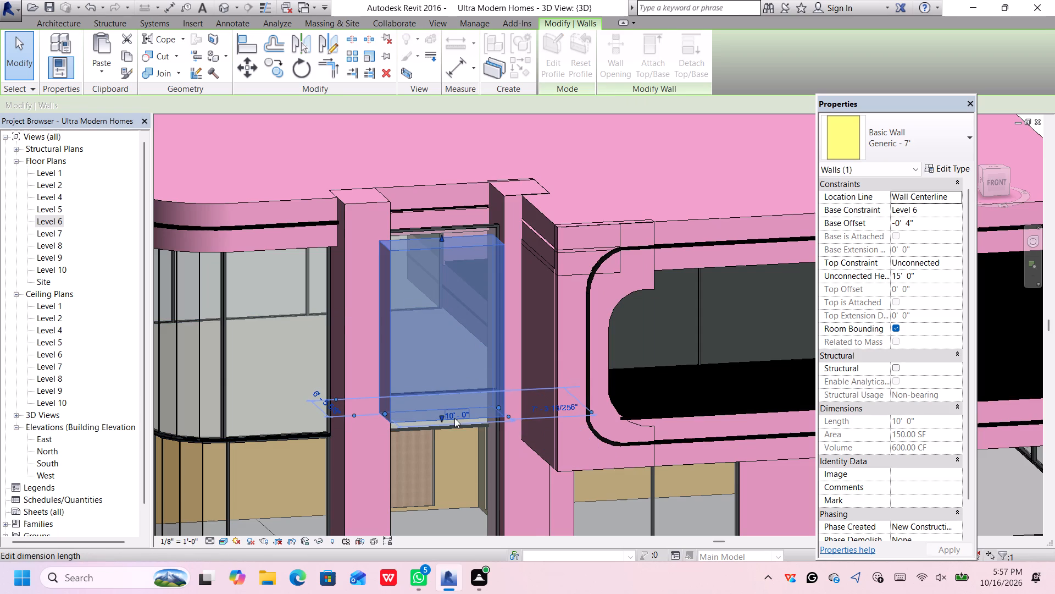
In top view, nudge the 10' Generic - 7' wall back towards the facade until it sits just in front of the two pillars.
scroll(455, 258, up, 5)
scroll(487, 224, down, 3)
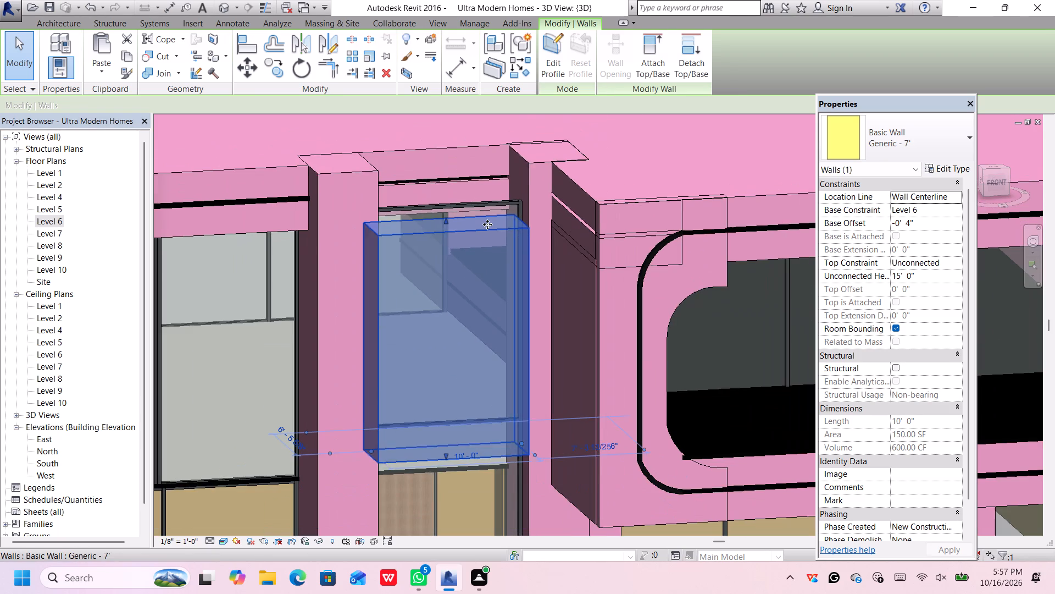
click(995, 166)
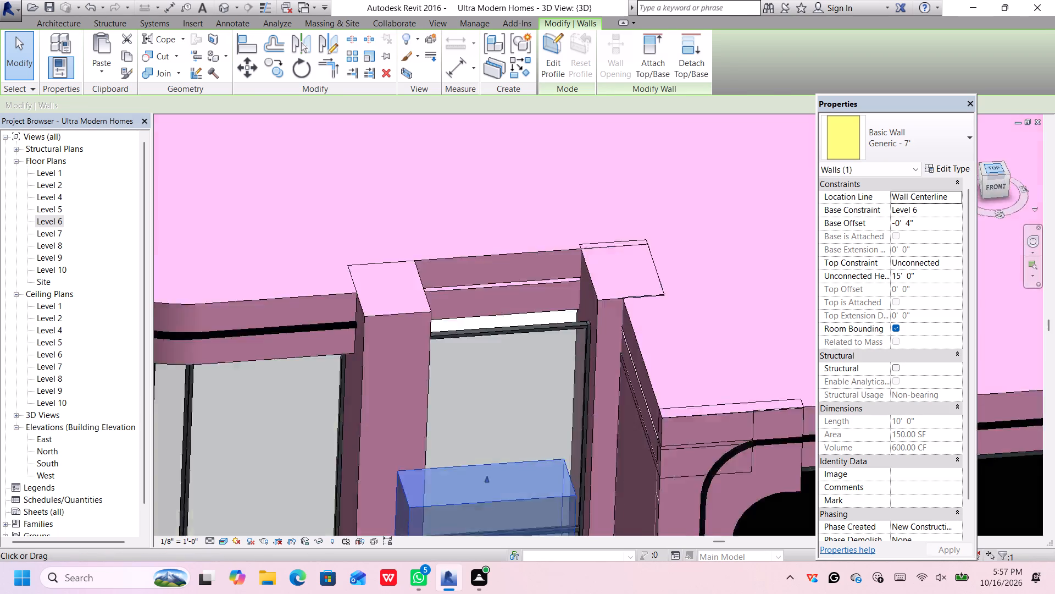
scroll(784, 267, down, 1)
scroll(748, 267, up, 1)
scroll(703, 268, down, 11)
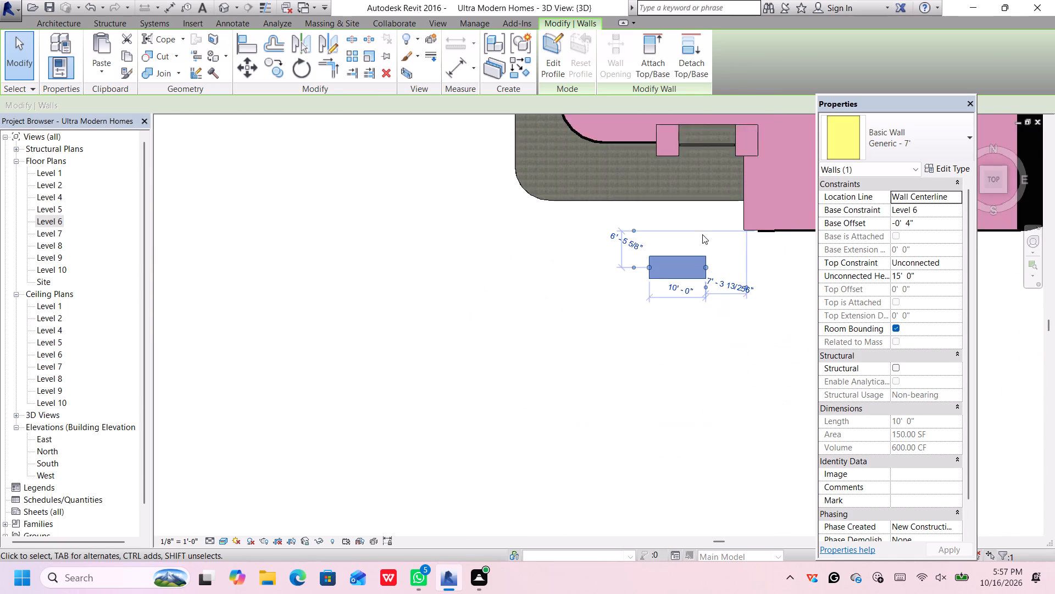
middle_drag(703, 227, 665, 243)
key(Up)
key(Up)
key(Up)
key(Up)
key(Up)
key(Up)
key(Up)
key(Up)
key(Up)
key(Up)
key(Up)
key(Up)
key(Up)
key(Up)
key(Up)
key(Up)
key(Up)
key(Up)
key(Up)
key(Up)
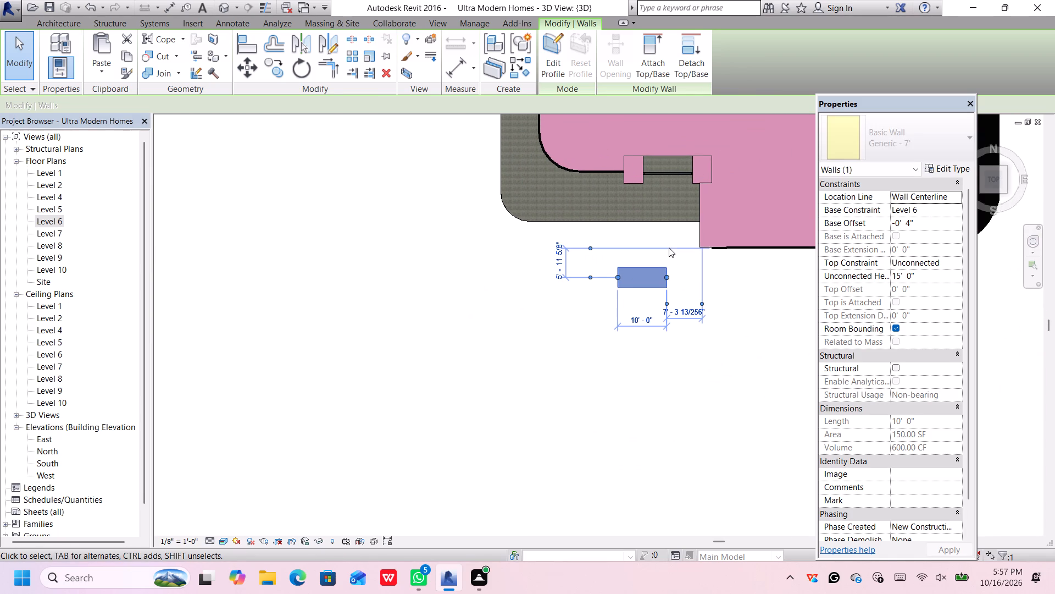
key(Up)
key(Up)
key(Up)
key(Up)
key(Up)
key(Up)
key(Up)
key(Up)
key(Up)
key(Up)
key(Up)
key(Up)
key(Up)
key(Up)
key(Up)
key(Up)
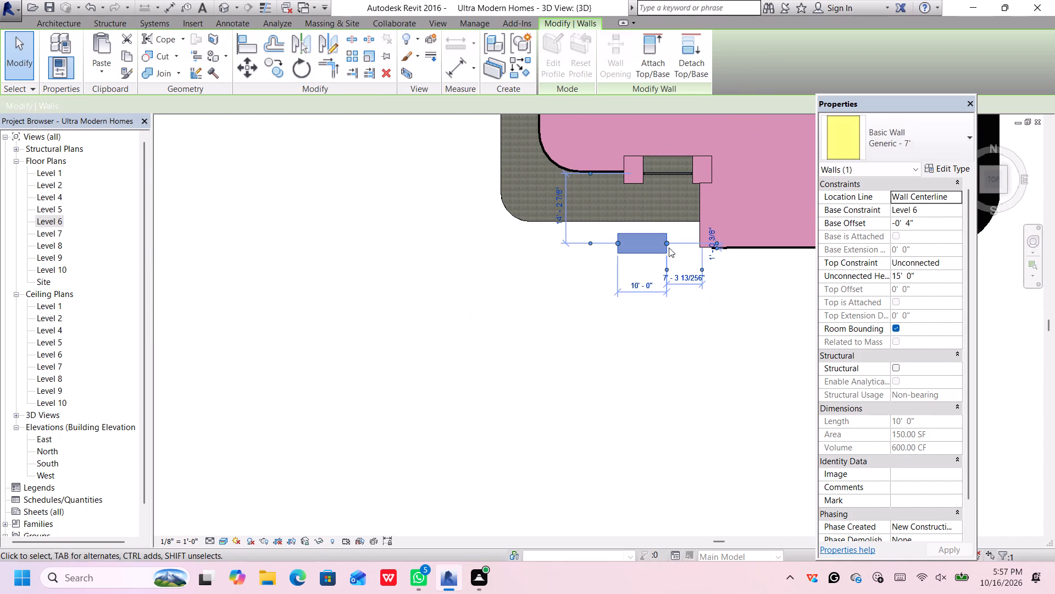
key(Up)
key(Up)
key(Up)
key(Up)
key(Up)
key(Up)
key(Up)
key(Up)
key(Up)
key(Up)
key(Up)
key(Up)
key(Up)
key(Up)
key(Up)
key(Up)
key(Up)
key(Up)
key(Up)
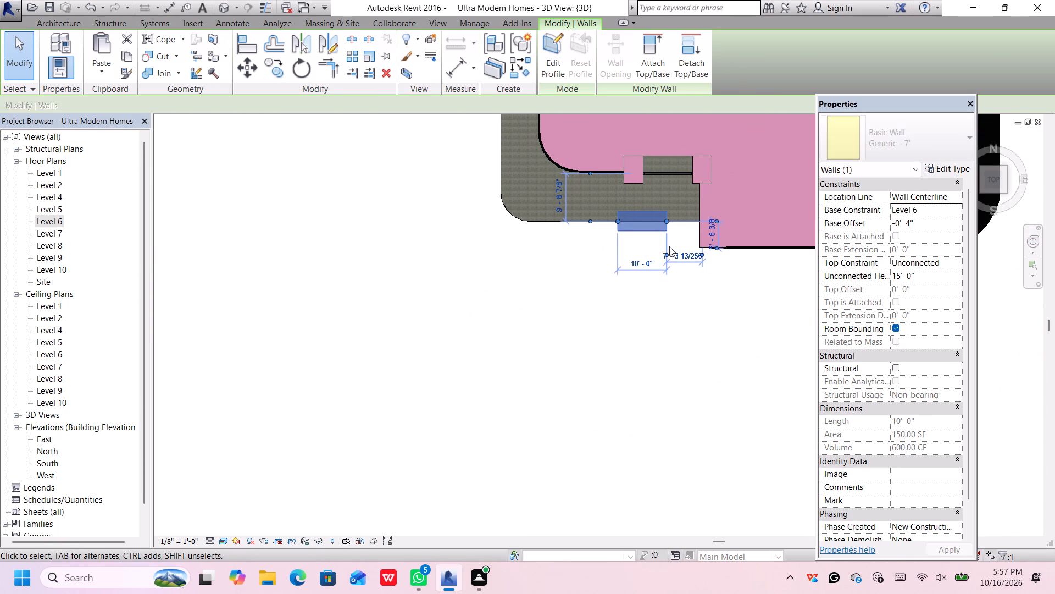
key(Up)
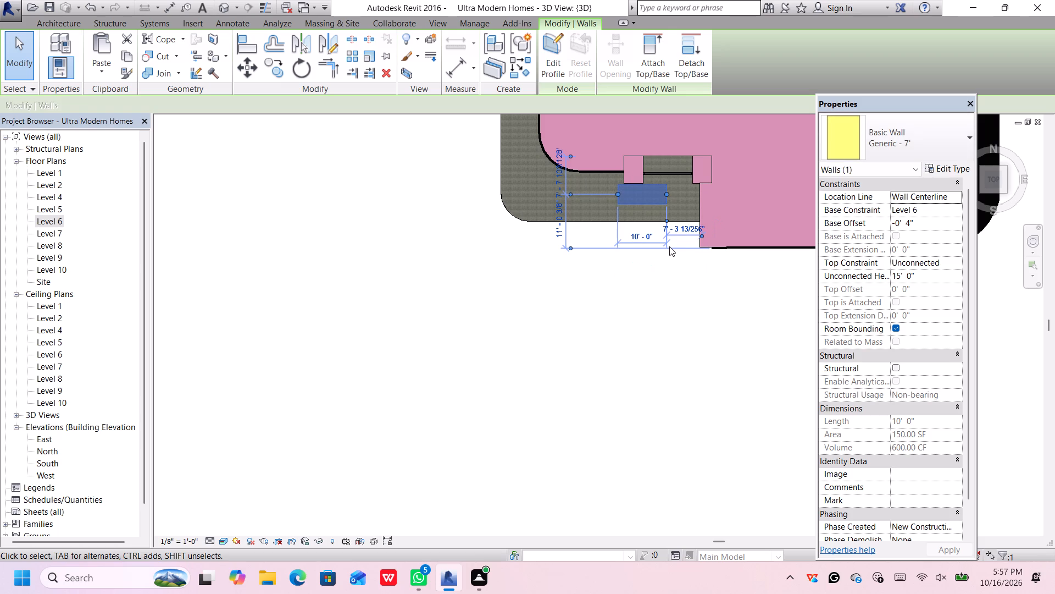
Nudge the wall sideways to the east until it lines up with the gap between the two front pillars.
key(Right)
key(Right)
key(Right)
key(Right)
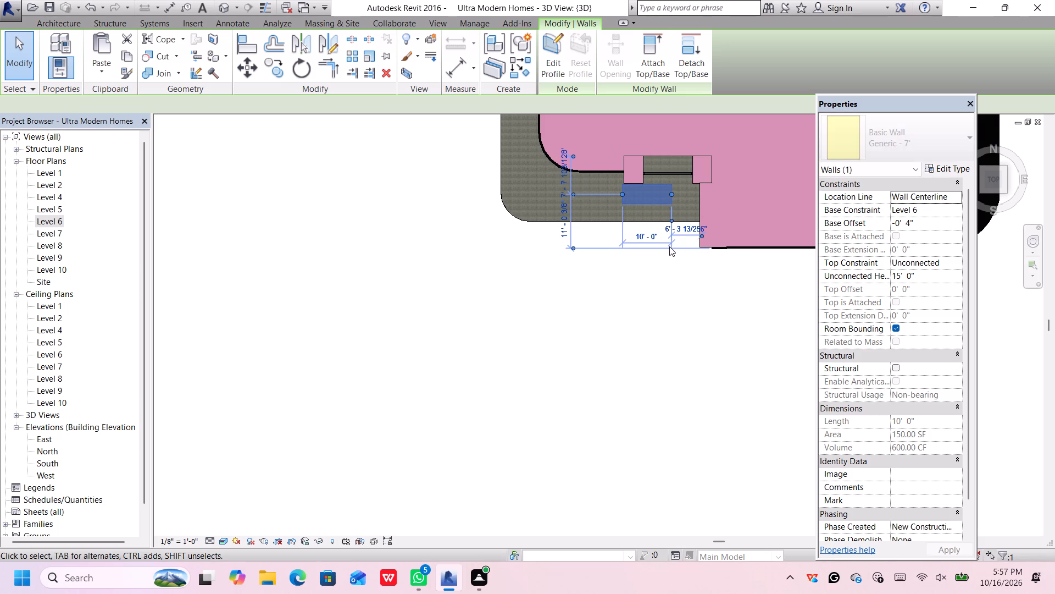
key(Right)
key(Right)
key(Right)
key(Right)
key(Right)
key(Right)
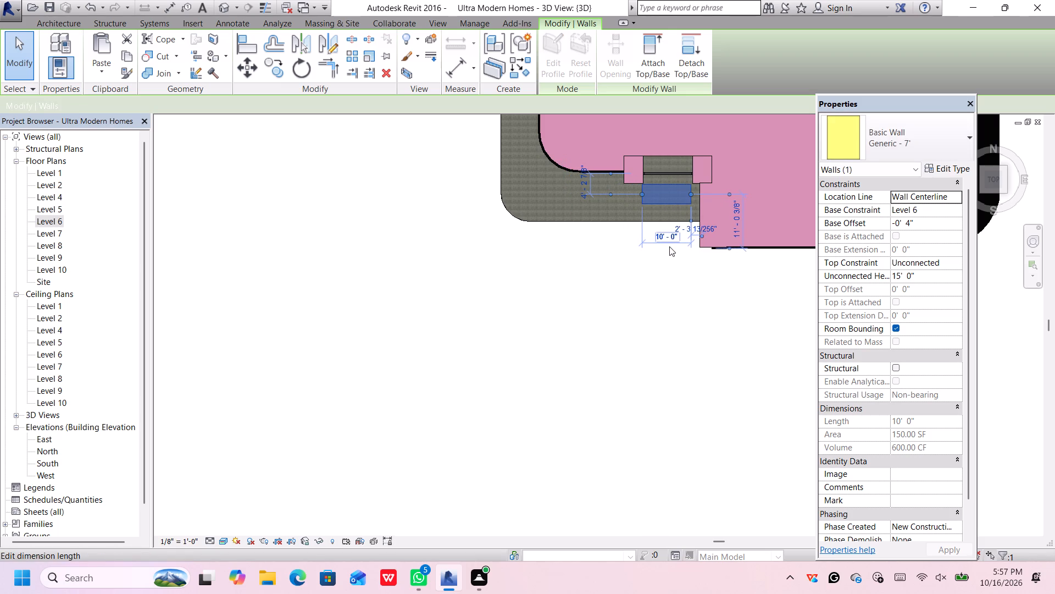
key(Right)
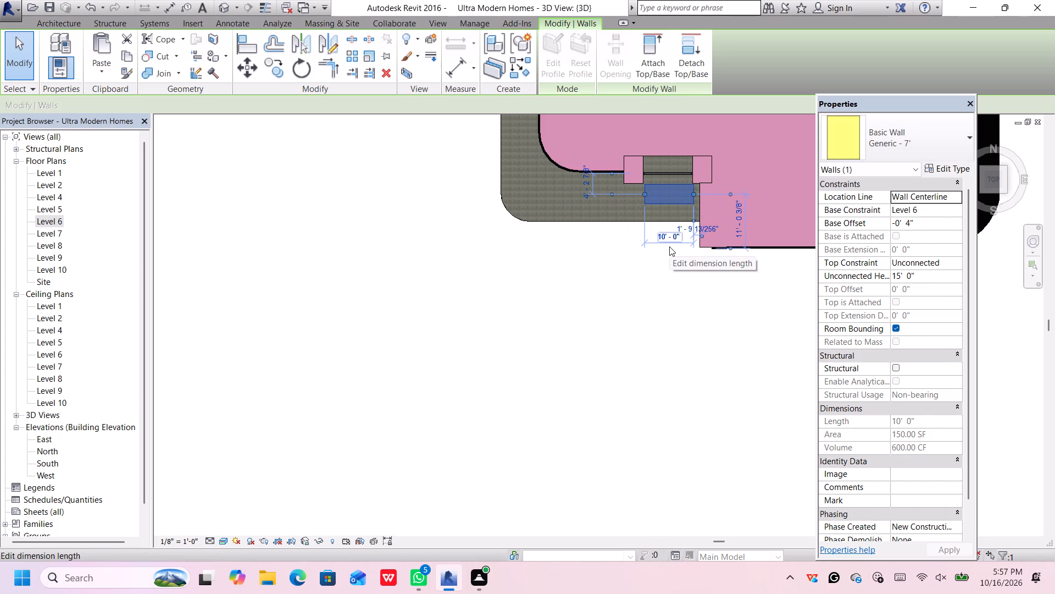
key(Left)
key(Right)
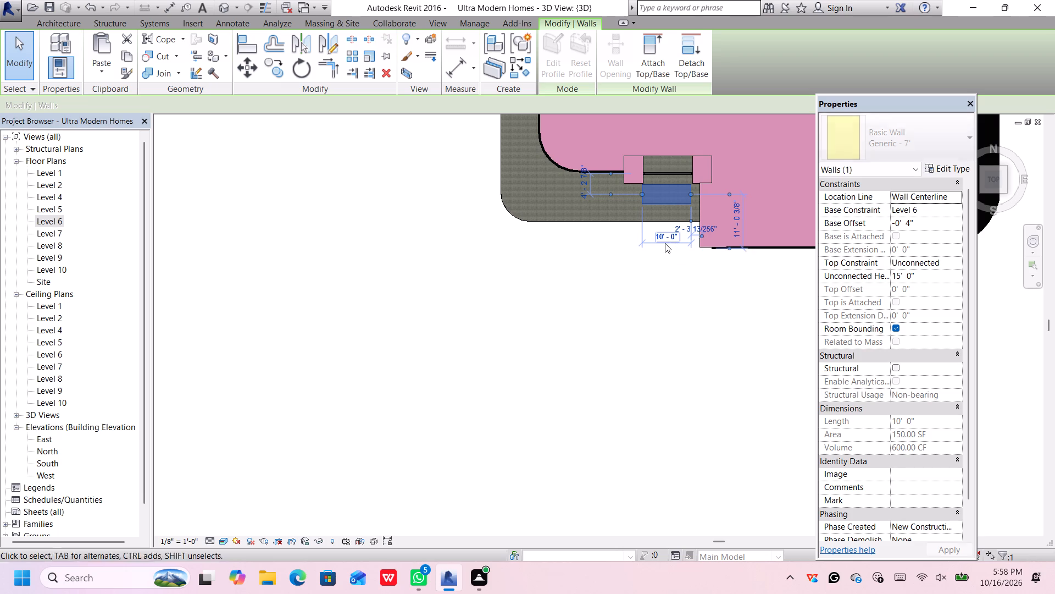
Set the length of the Generic - 7' wall in front of the pillars to 11'.
scroll(667, 192, up, 5)
scroll(688, 294, up, 1)
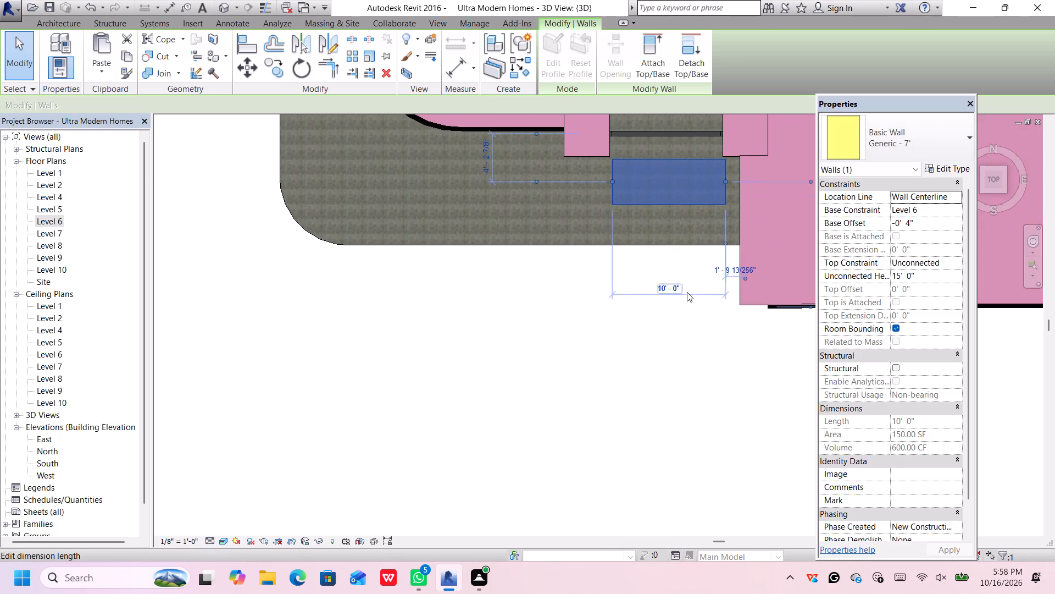
scroll(687, 292, up, 2)
scroll(685, 285, down, 3)
middle_drag(681, 277, 681, 318)
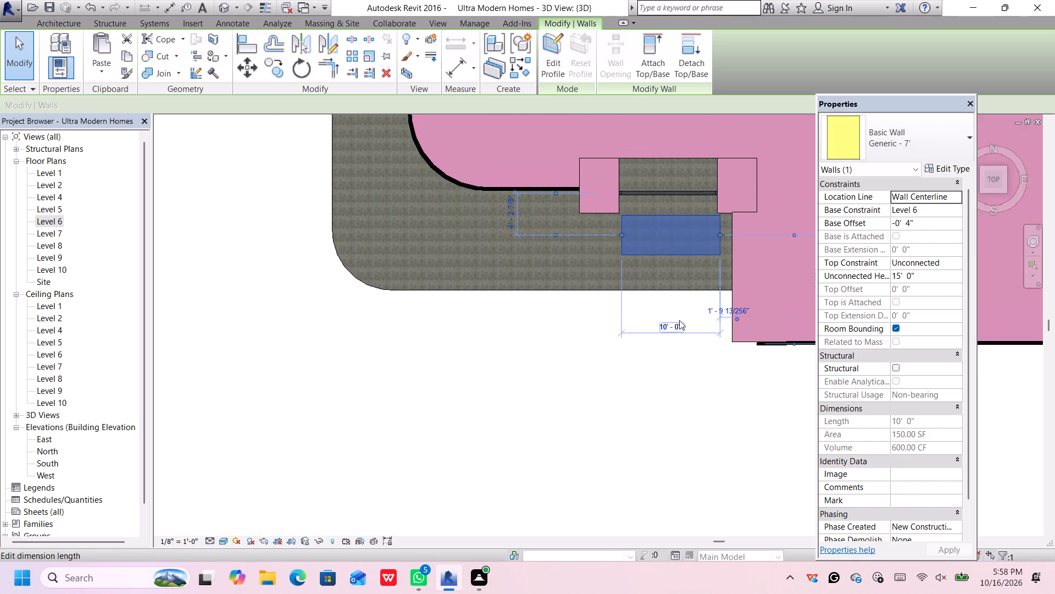
click(678, 323)
key(BackSpace)
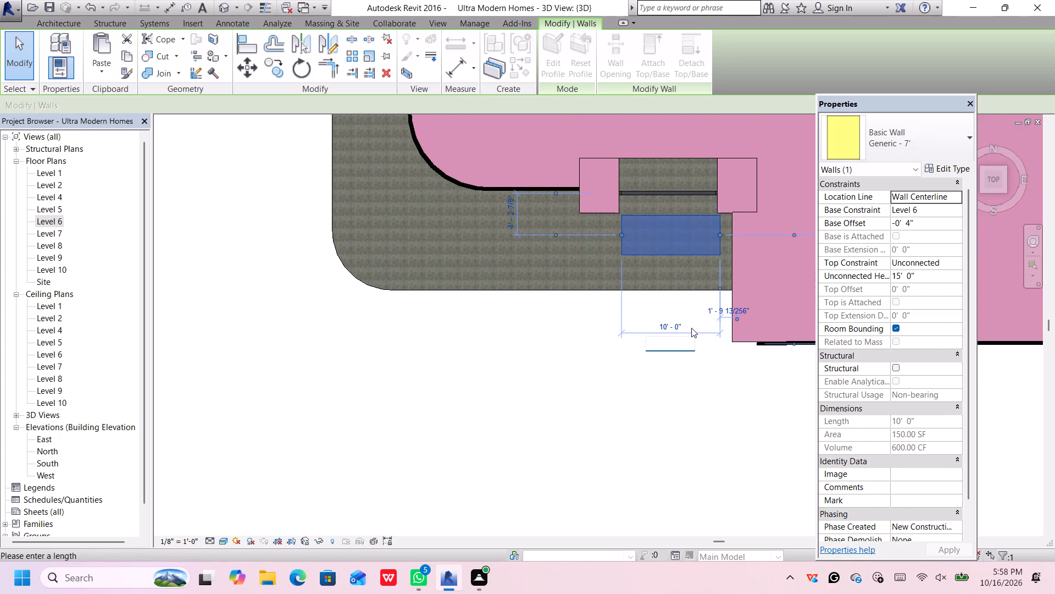
key(1)
key(1)
key(apostrophe)
key(Return)
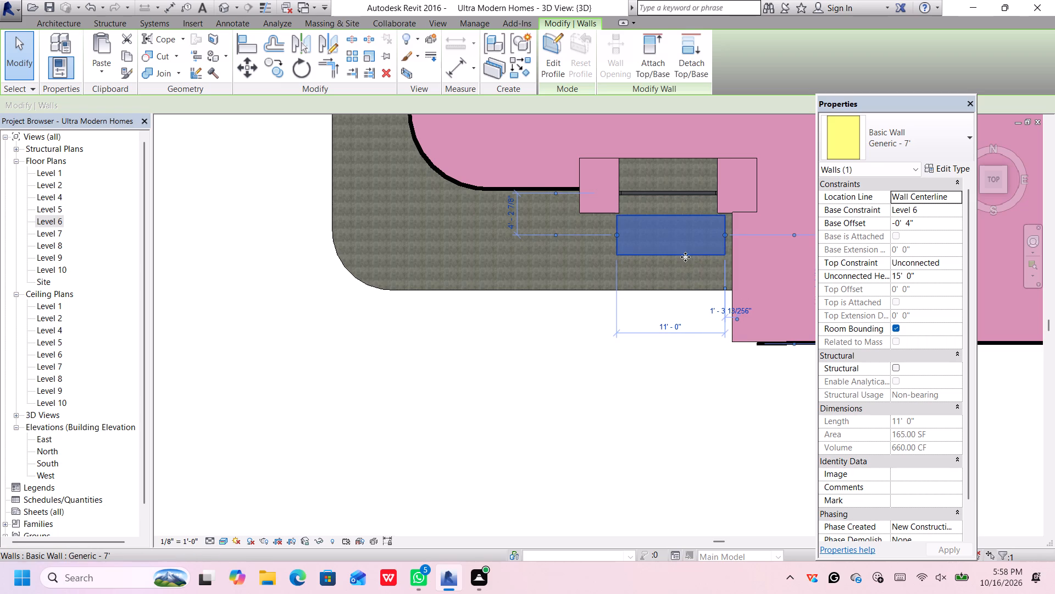
Nudge the 11' wall further back so it meets both pillars and fills the gap in front of the curtain wall.
key(Up)
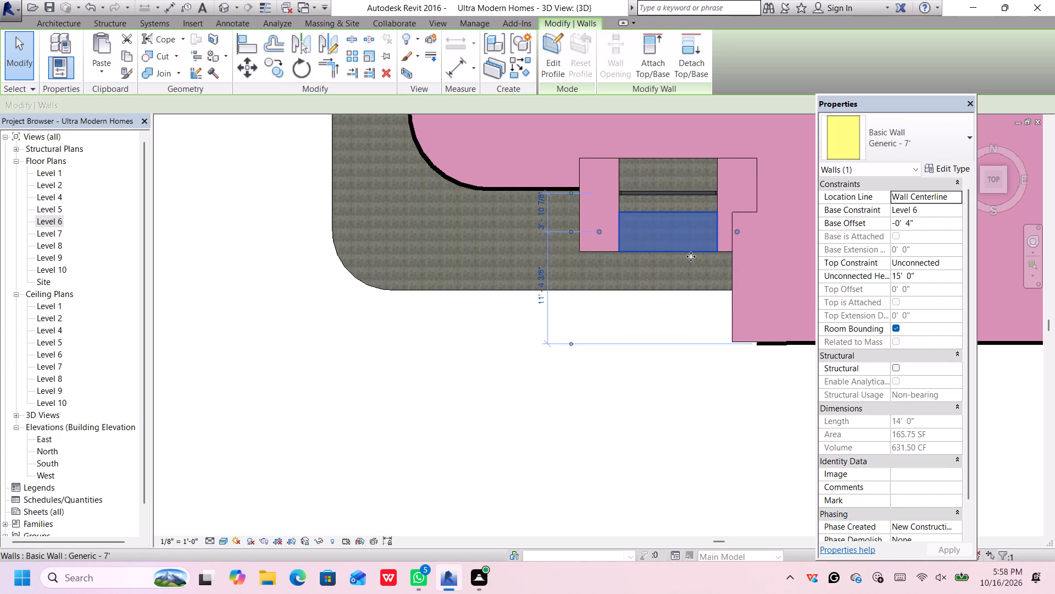
key(Up)
key(Up)
key(Up)
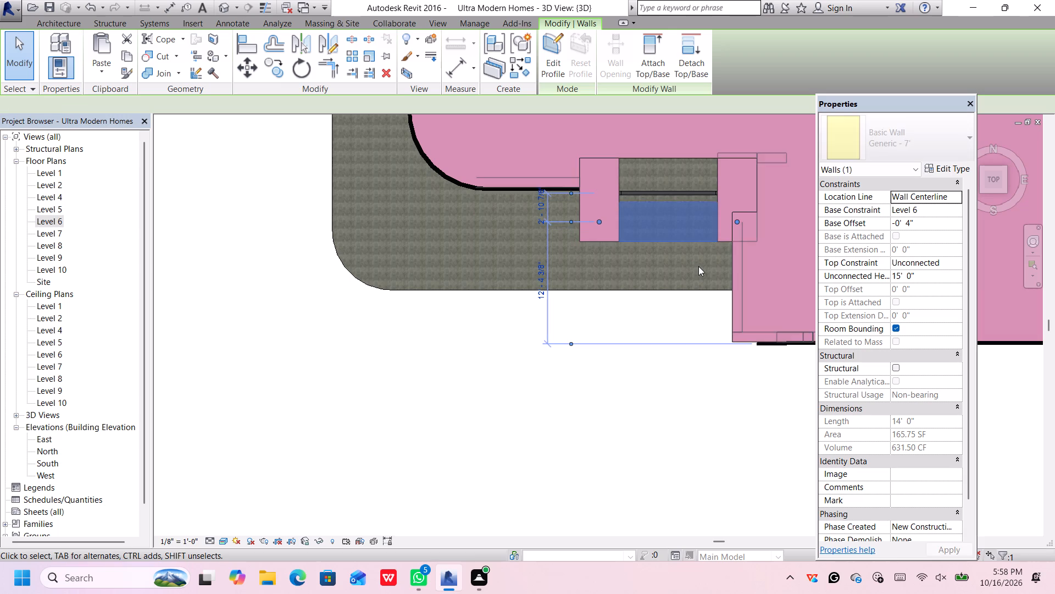
click(669, 395)
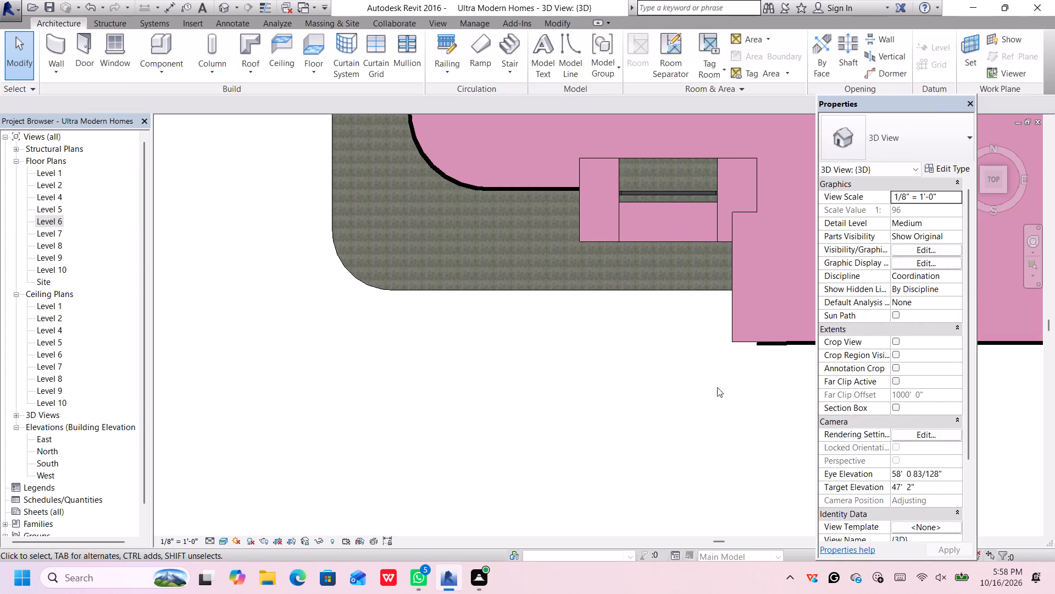
From the front, lower the top of the Generic - 7' wall to the roof's top edge, giving a 14' 4" unconnected height.
click(982, 189)
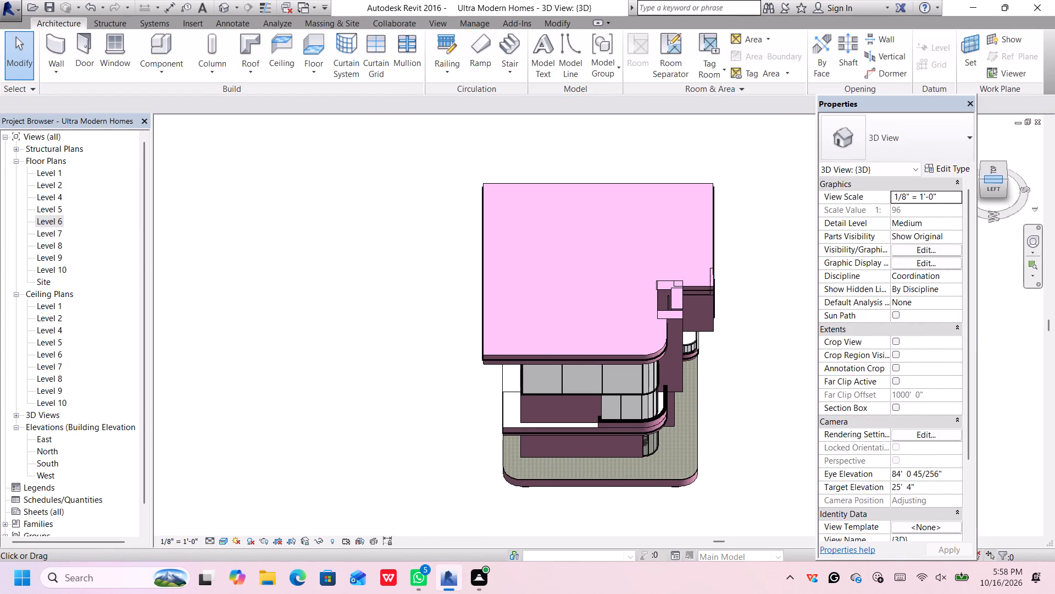
click(1006, 175)
click(1006, 178)
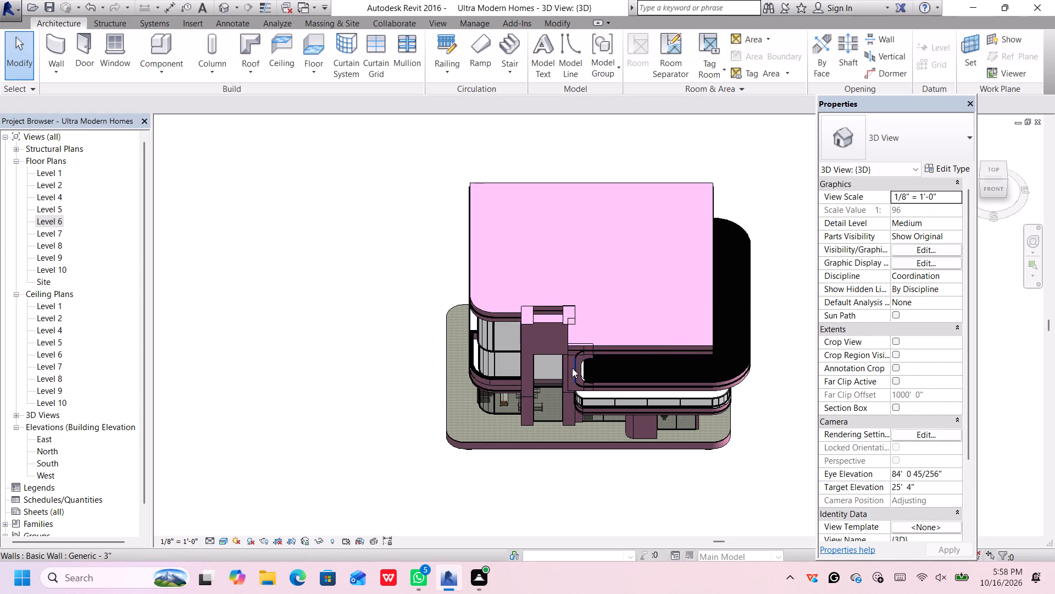
click(991, 186)
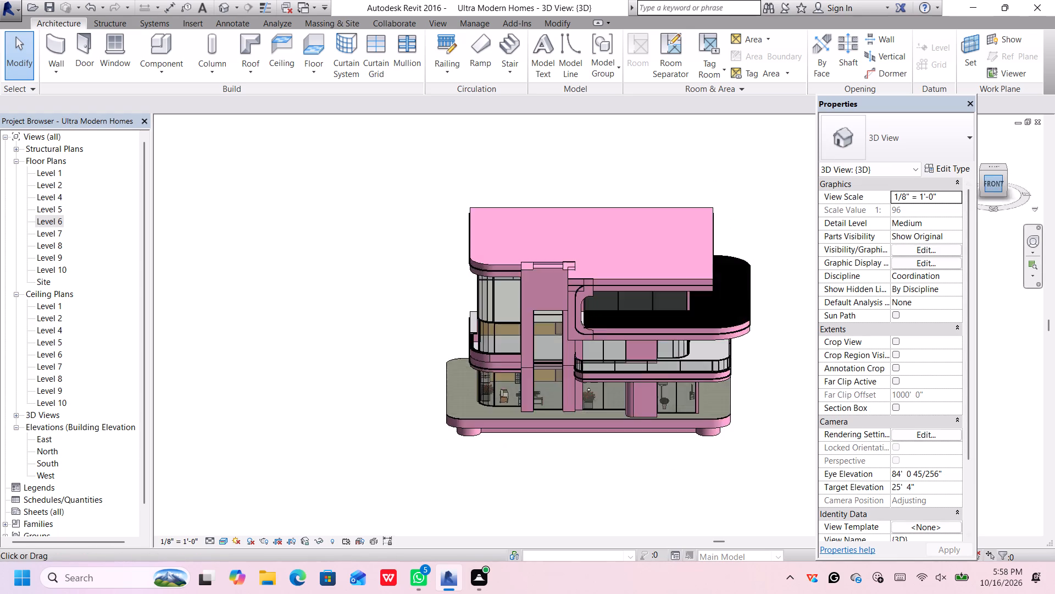
scroll(554, 240, up, 5)
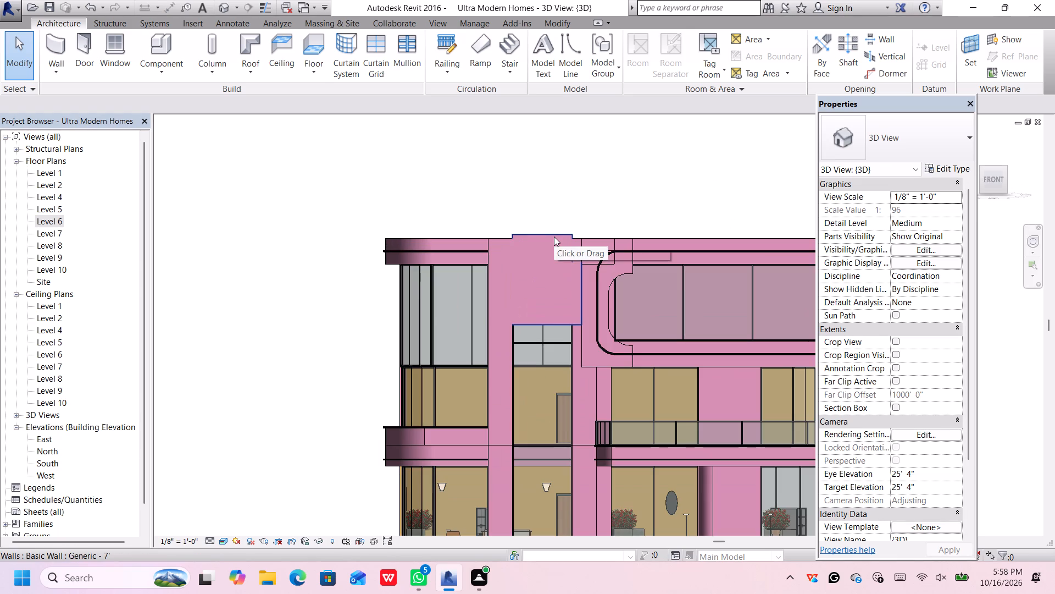
click(554, 237)
scroll(556, 237, up, 5)
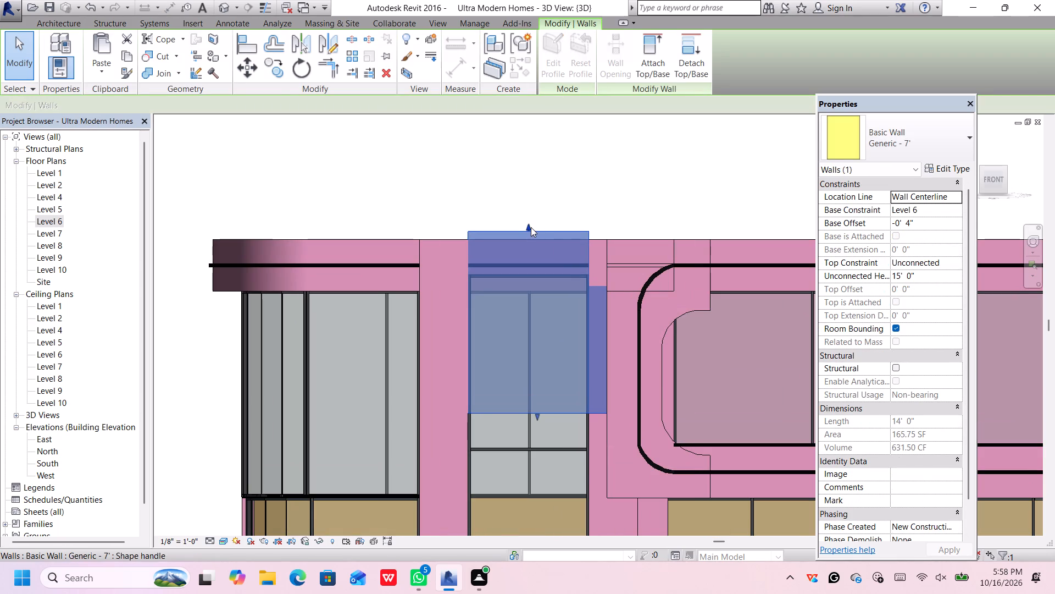
drag(529, 227, 531, 244)
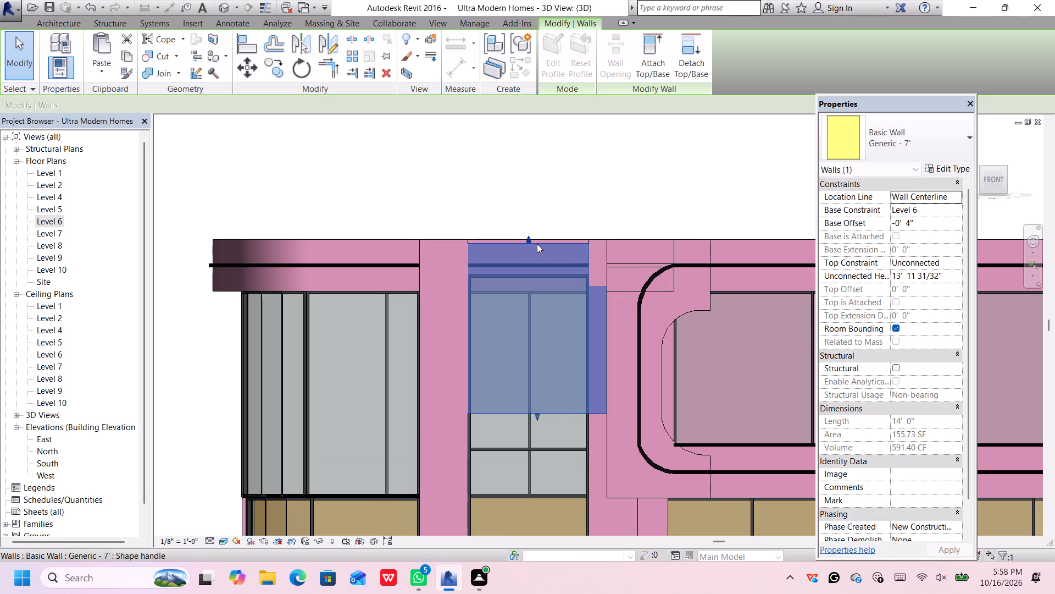
drag(528, 241, 526, 233)
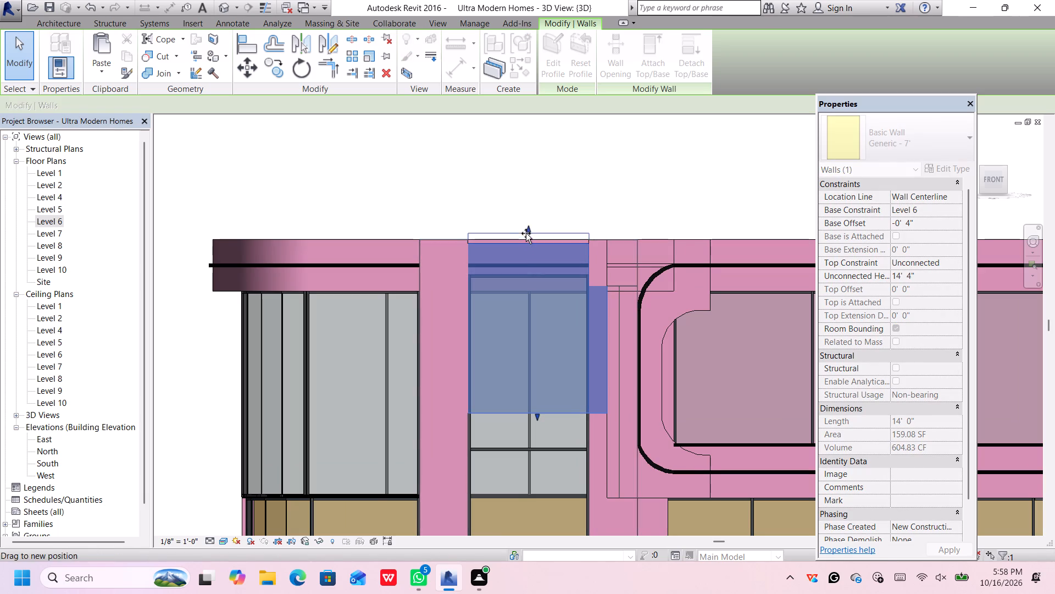
drag(526, 233, 526, 236)
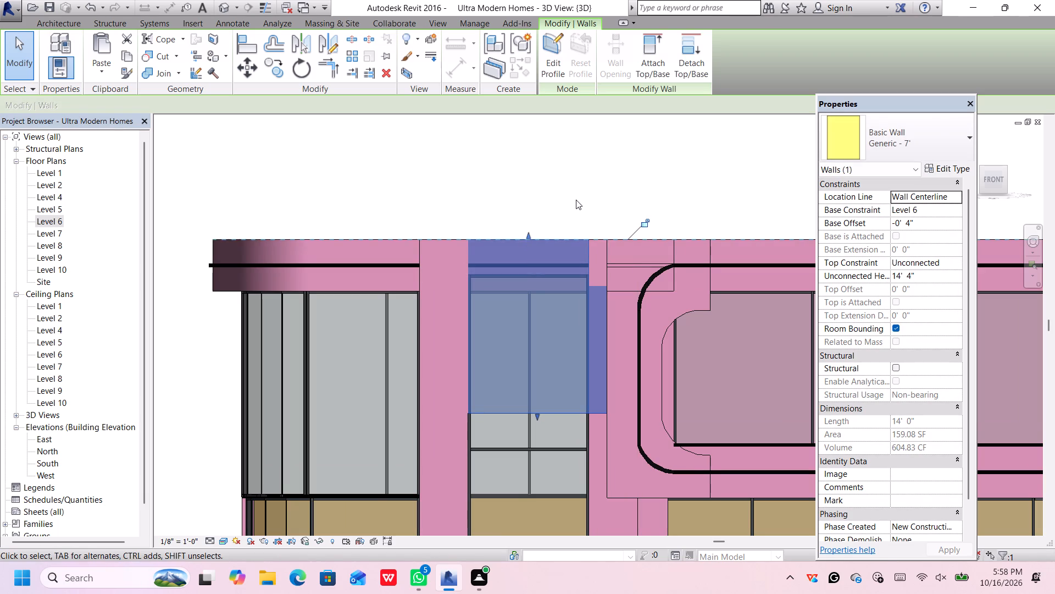
Close the Autodesk notification card covering the model.
scroll(576, 200, down, 4)
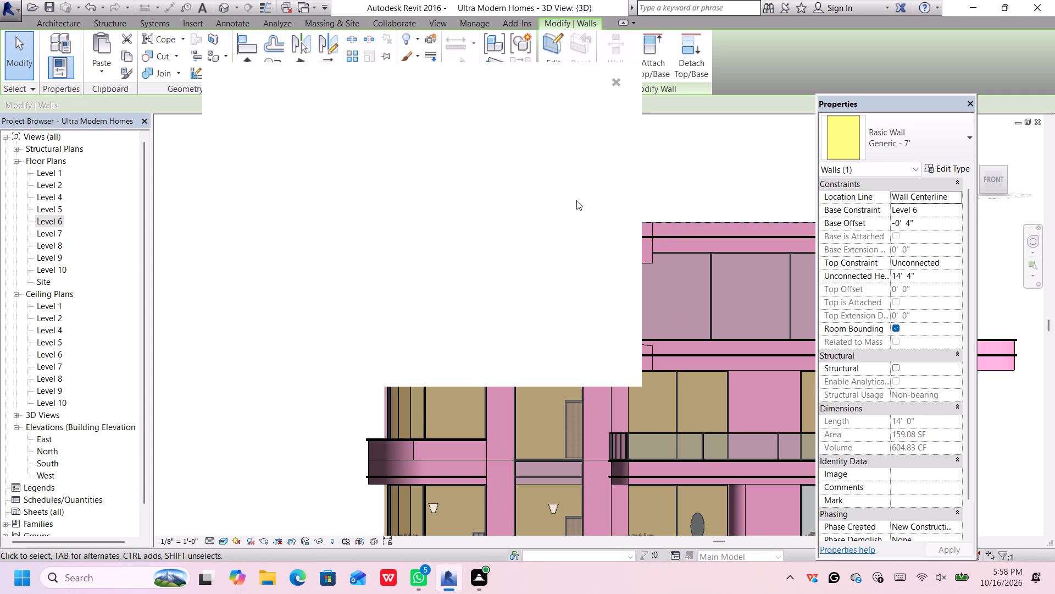
click(617, 82)
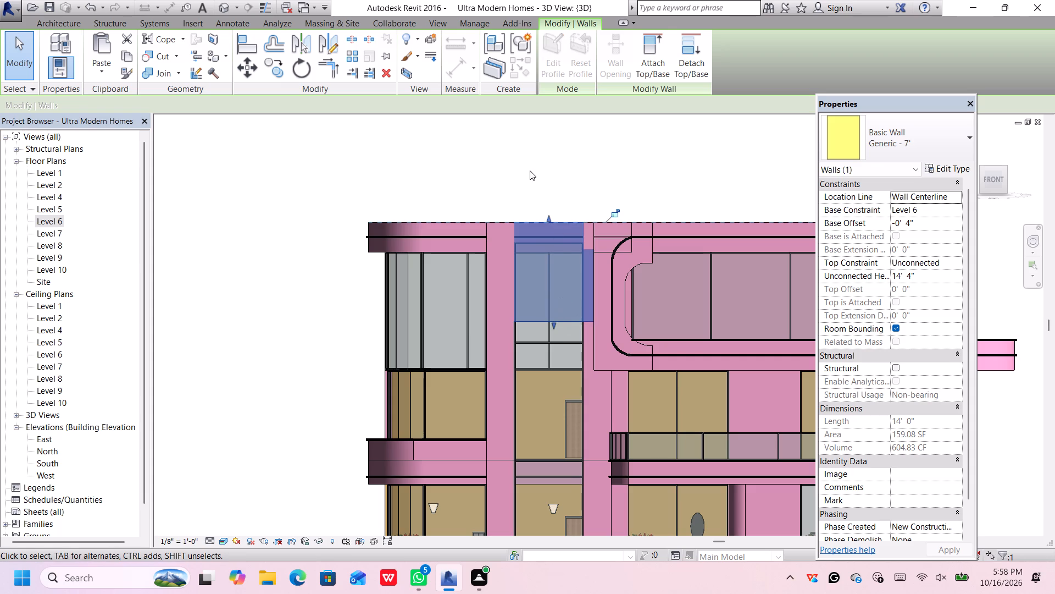
Open the profile of the Generic - 7' wall between the pillars for editing with the Start-End-Radius Arc tool.
click(548, 43)
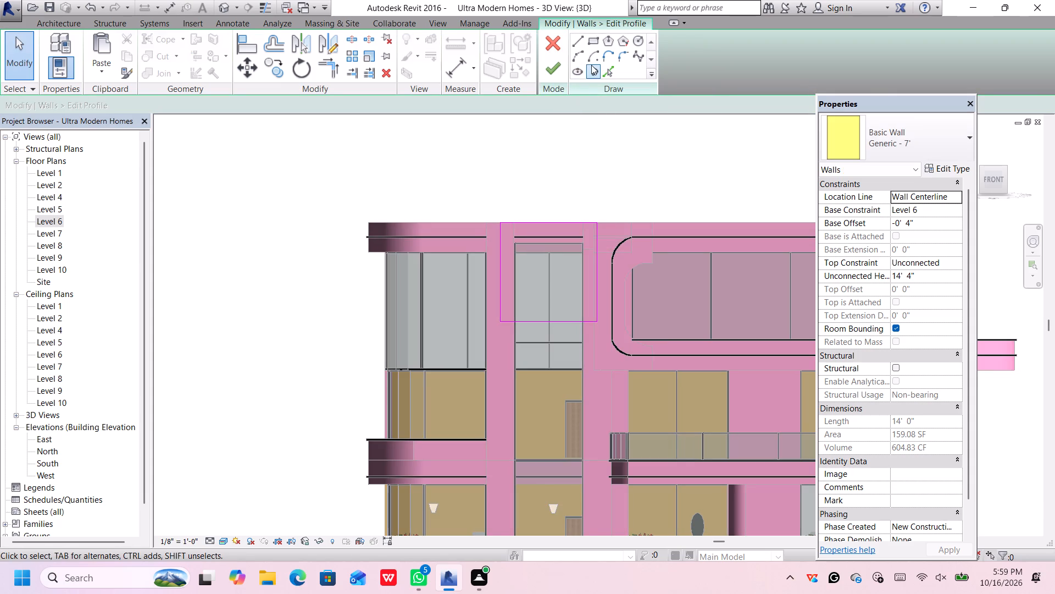
scroll(591, 65, up, 3)
click(577, 54)
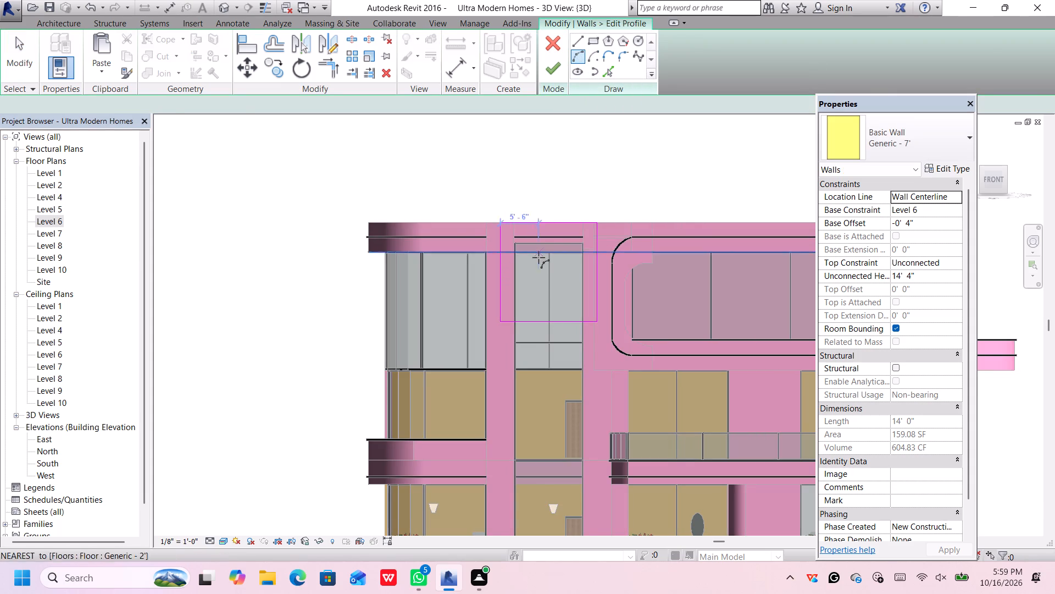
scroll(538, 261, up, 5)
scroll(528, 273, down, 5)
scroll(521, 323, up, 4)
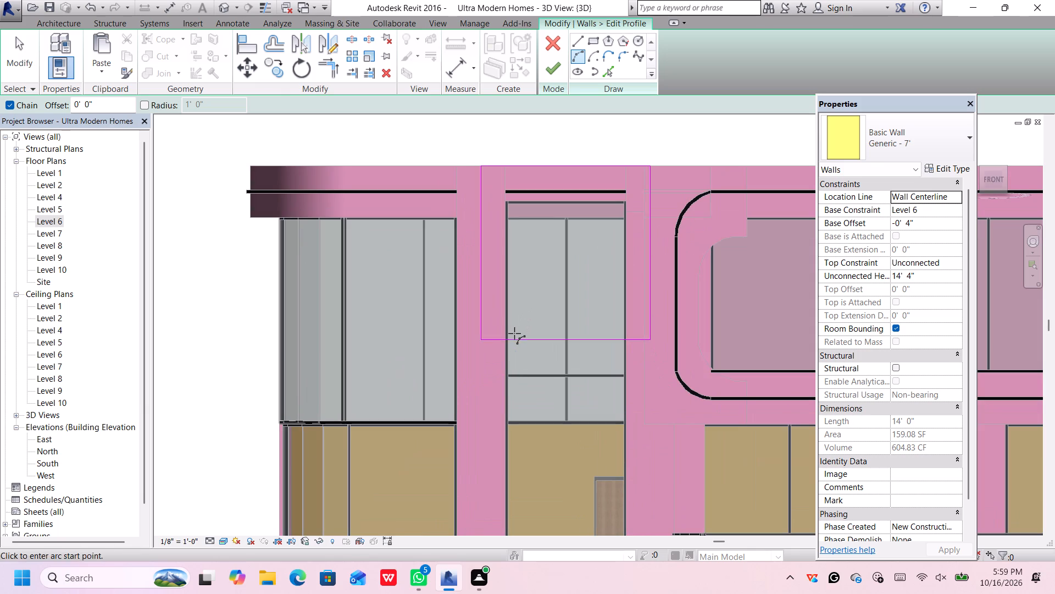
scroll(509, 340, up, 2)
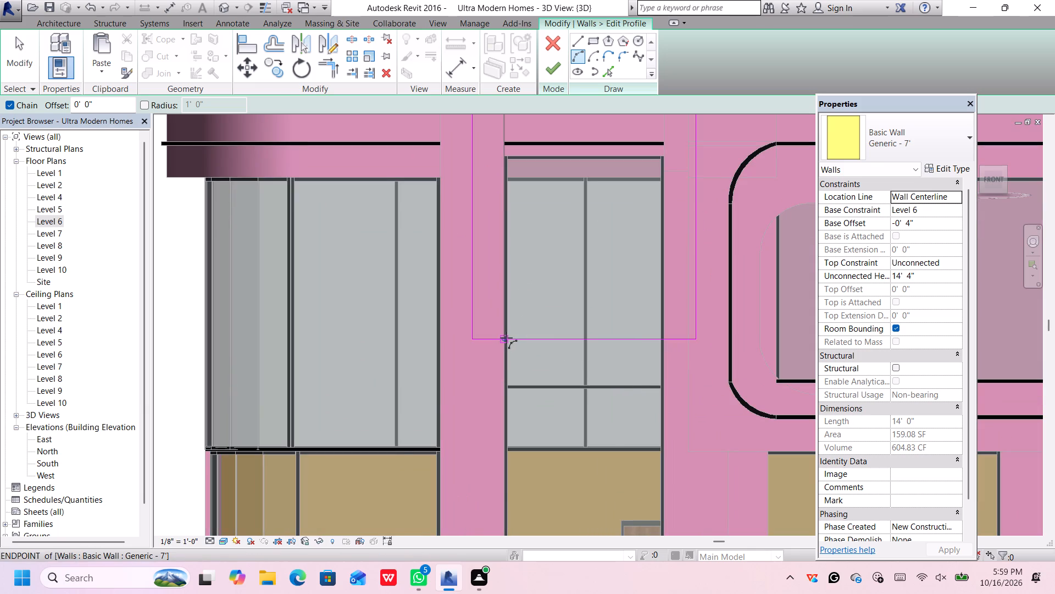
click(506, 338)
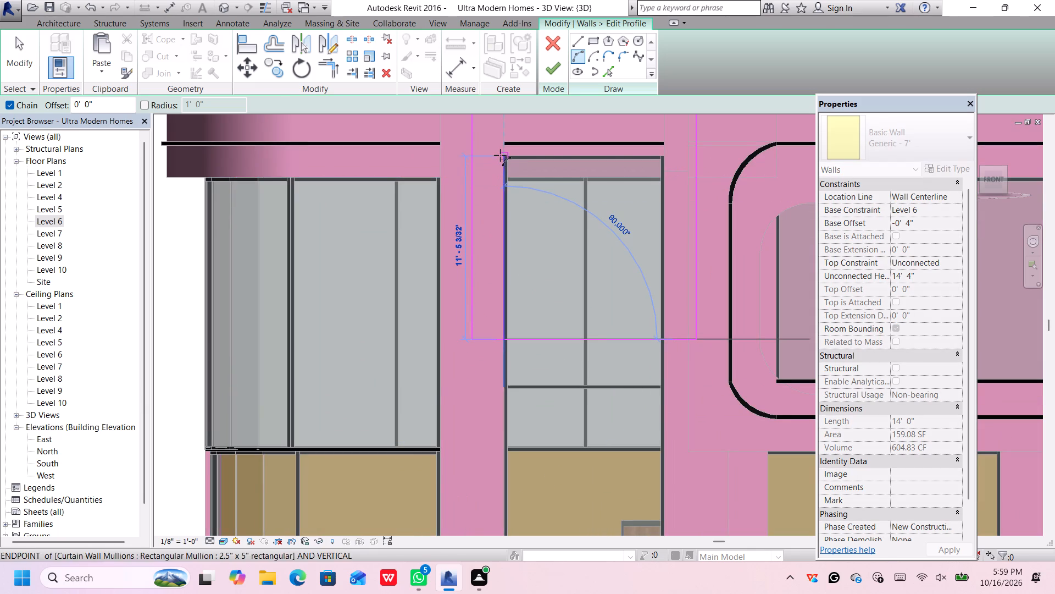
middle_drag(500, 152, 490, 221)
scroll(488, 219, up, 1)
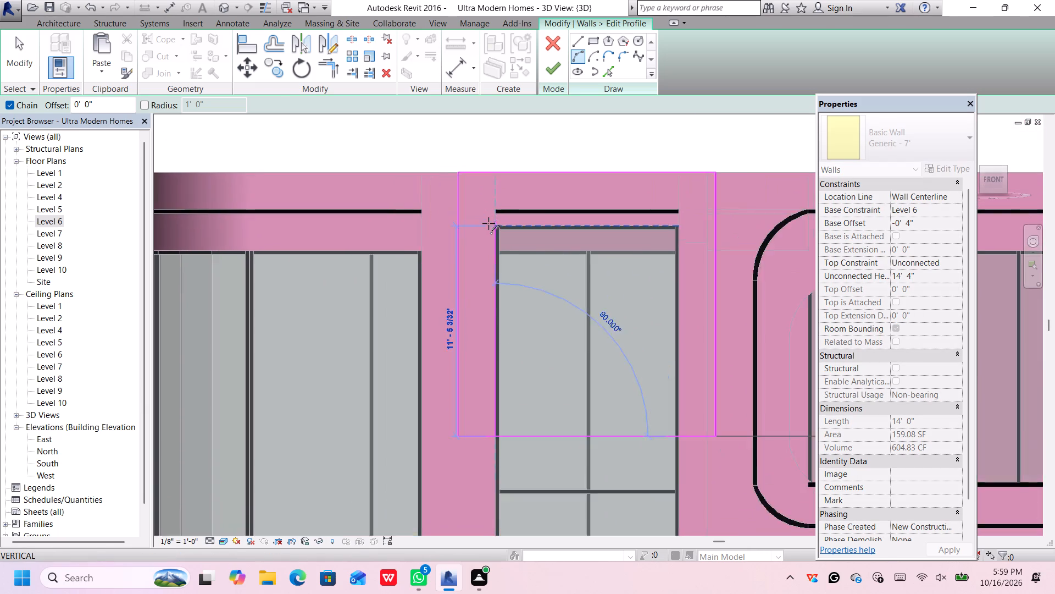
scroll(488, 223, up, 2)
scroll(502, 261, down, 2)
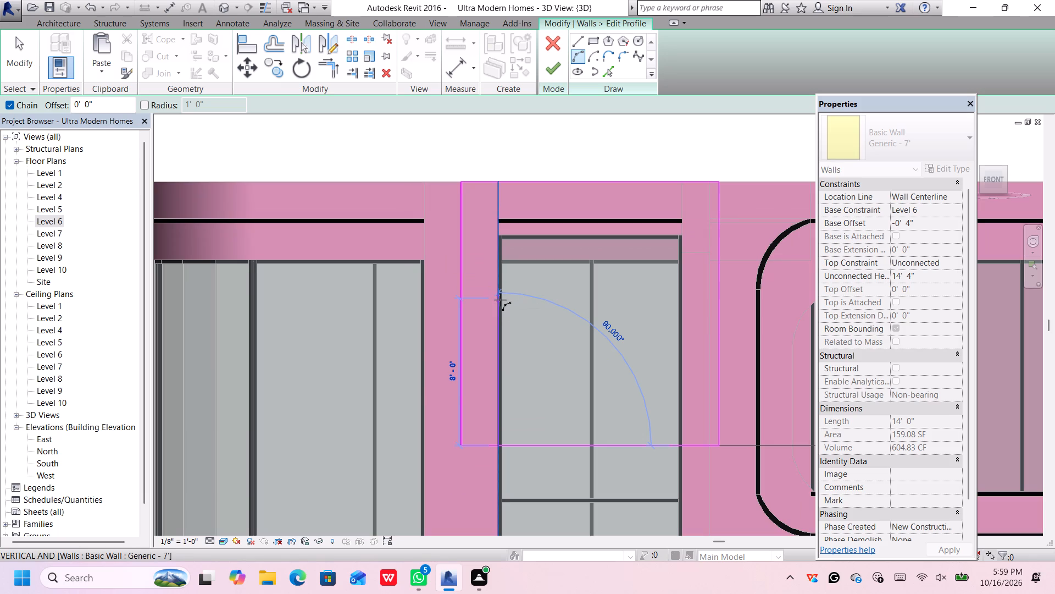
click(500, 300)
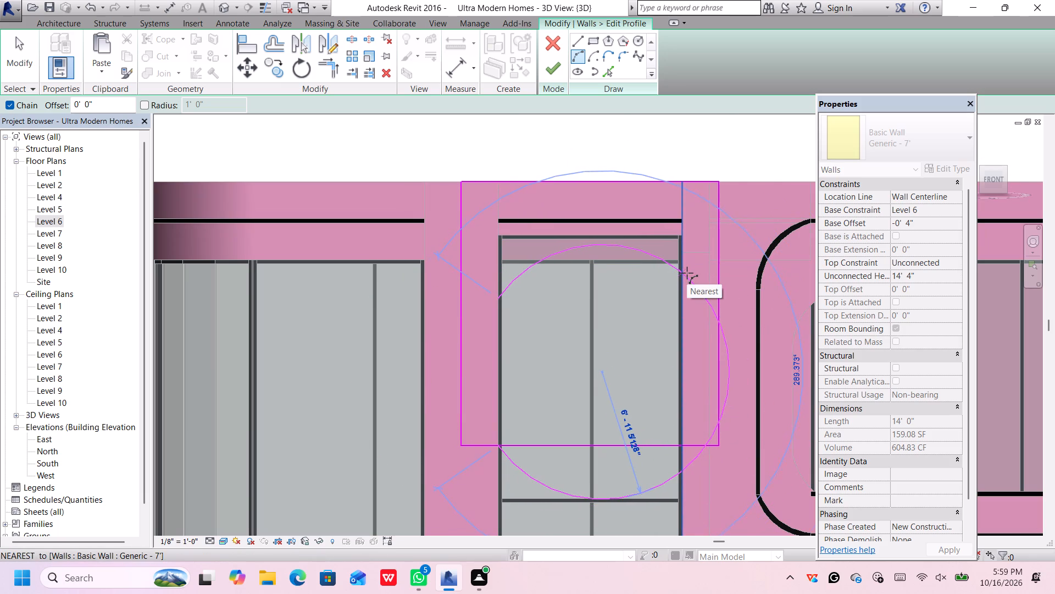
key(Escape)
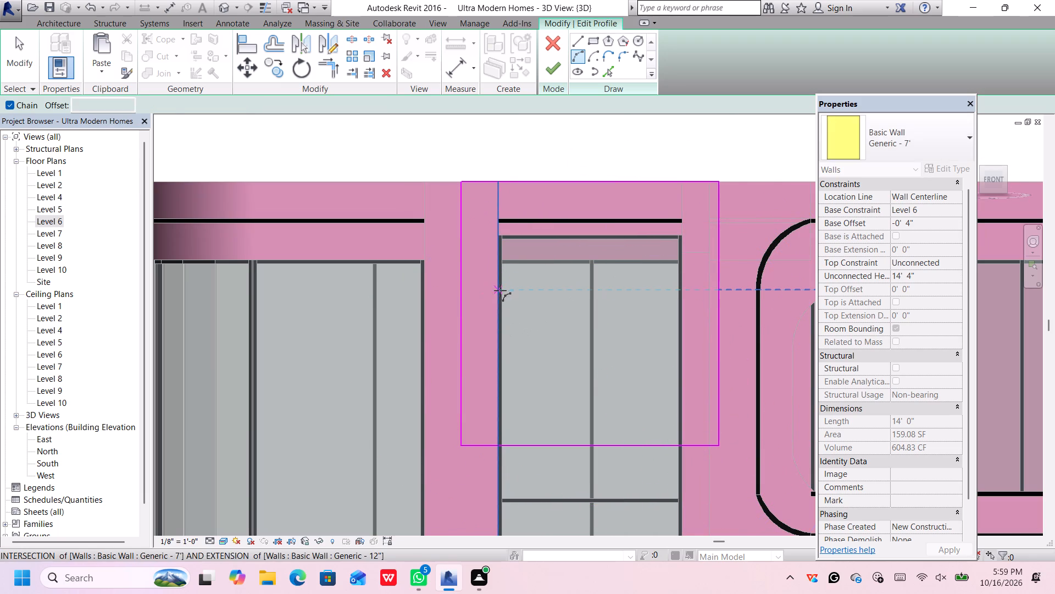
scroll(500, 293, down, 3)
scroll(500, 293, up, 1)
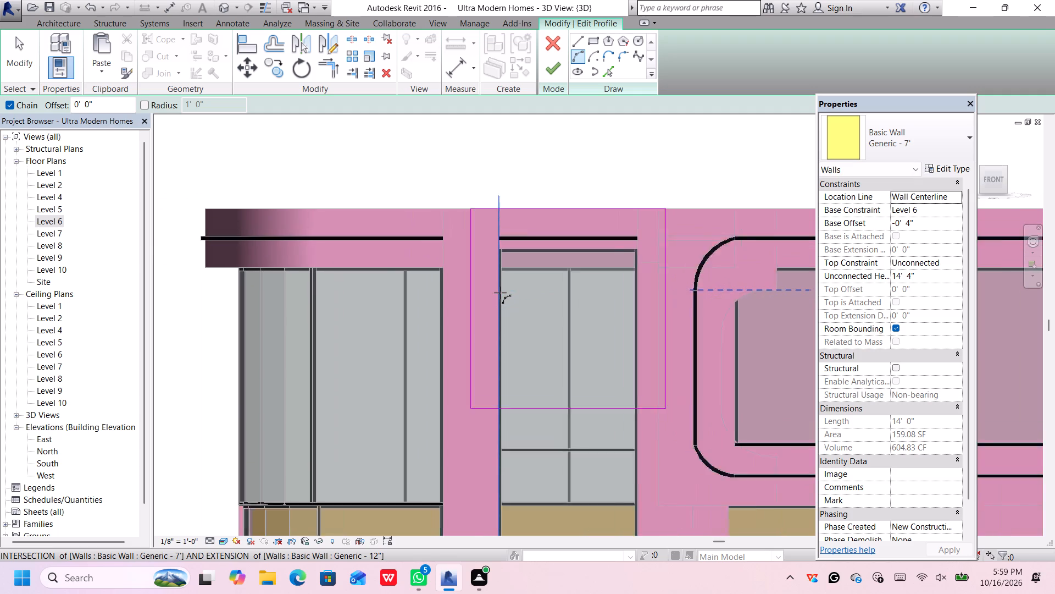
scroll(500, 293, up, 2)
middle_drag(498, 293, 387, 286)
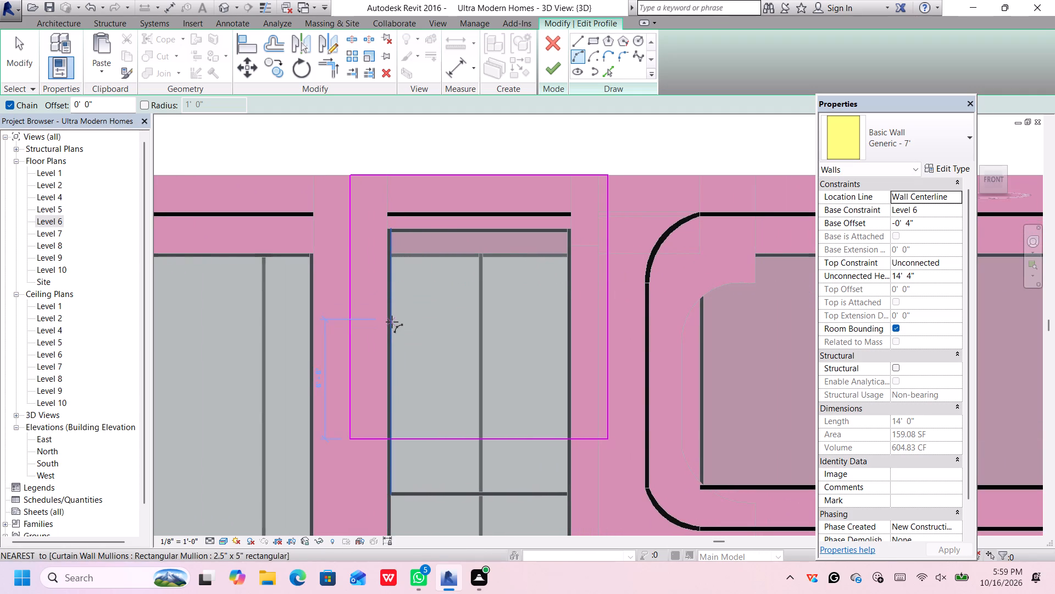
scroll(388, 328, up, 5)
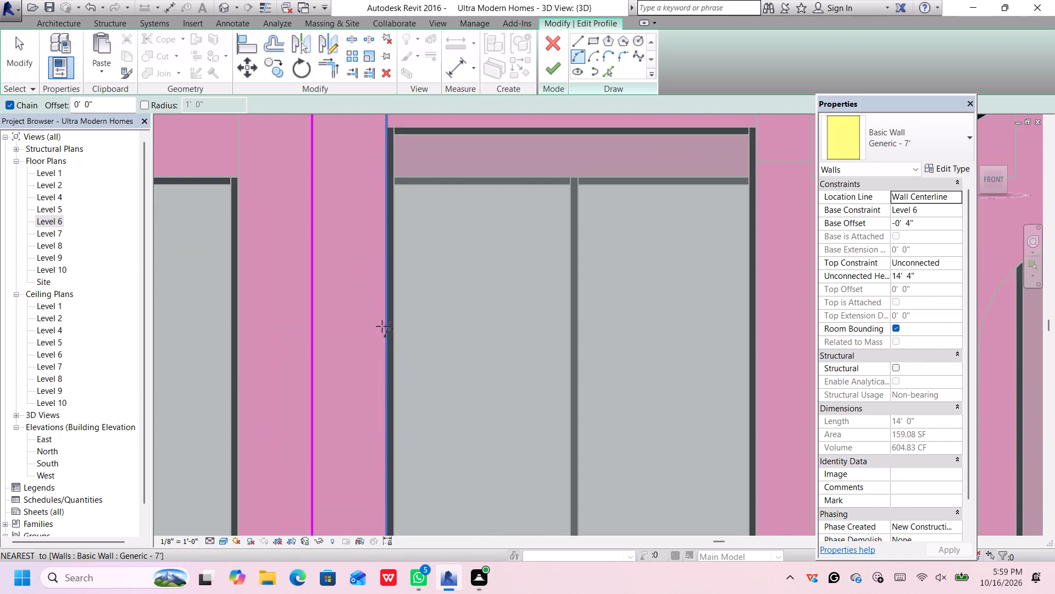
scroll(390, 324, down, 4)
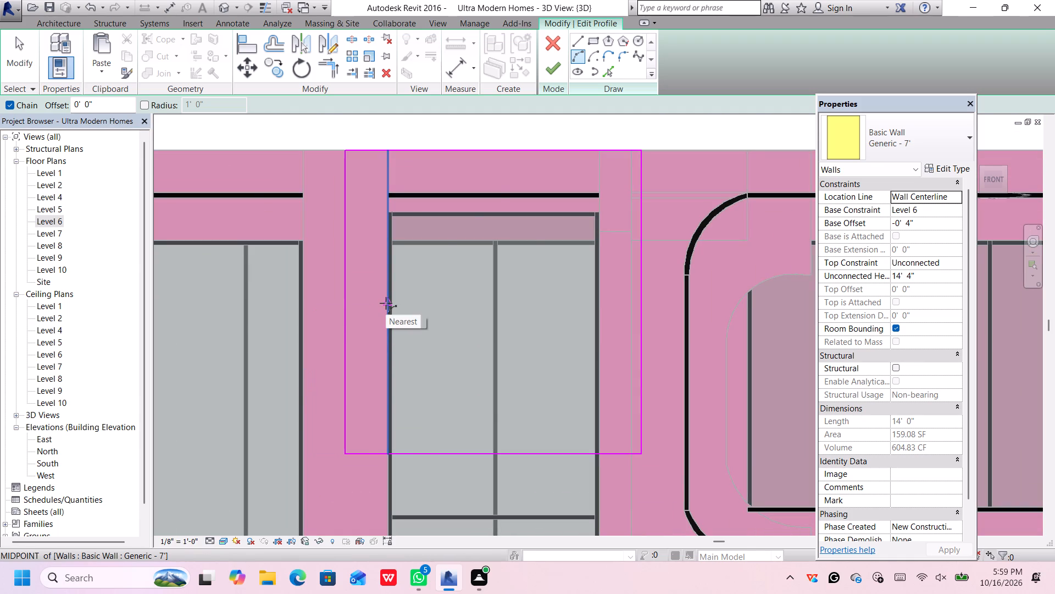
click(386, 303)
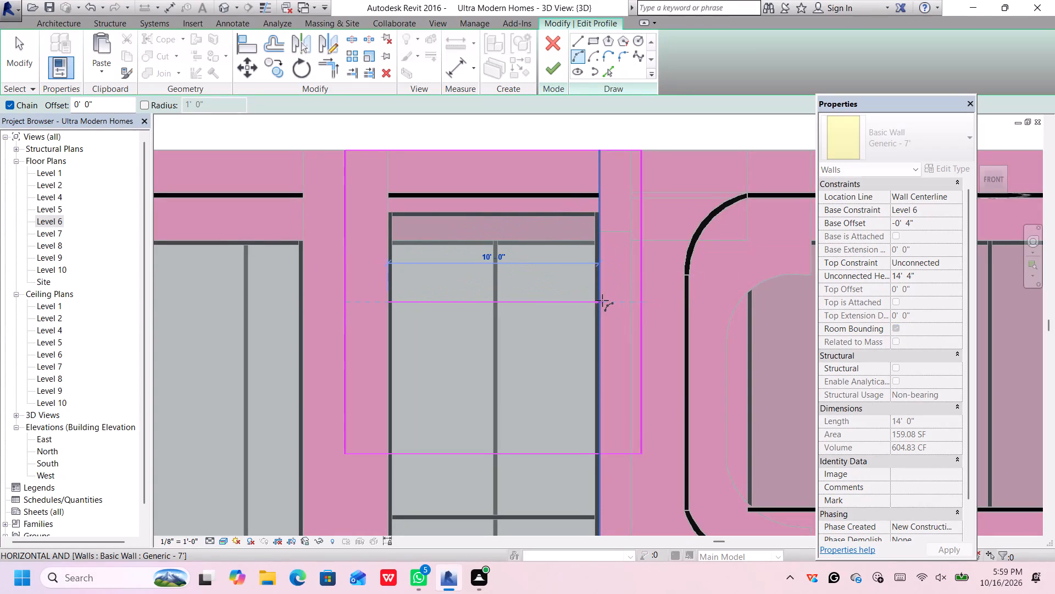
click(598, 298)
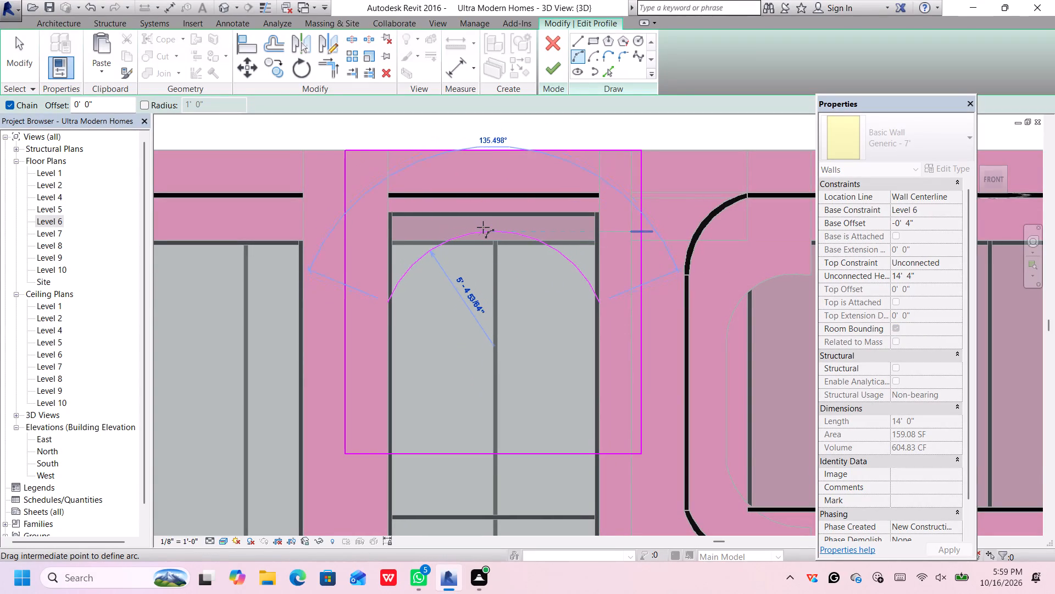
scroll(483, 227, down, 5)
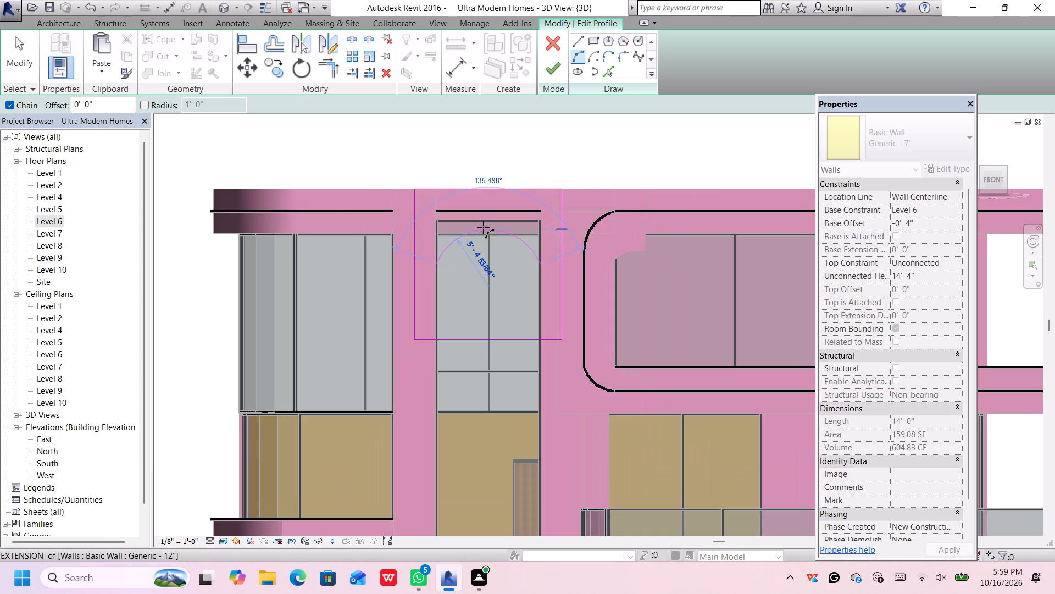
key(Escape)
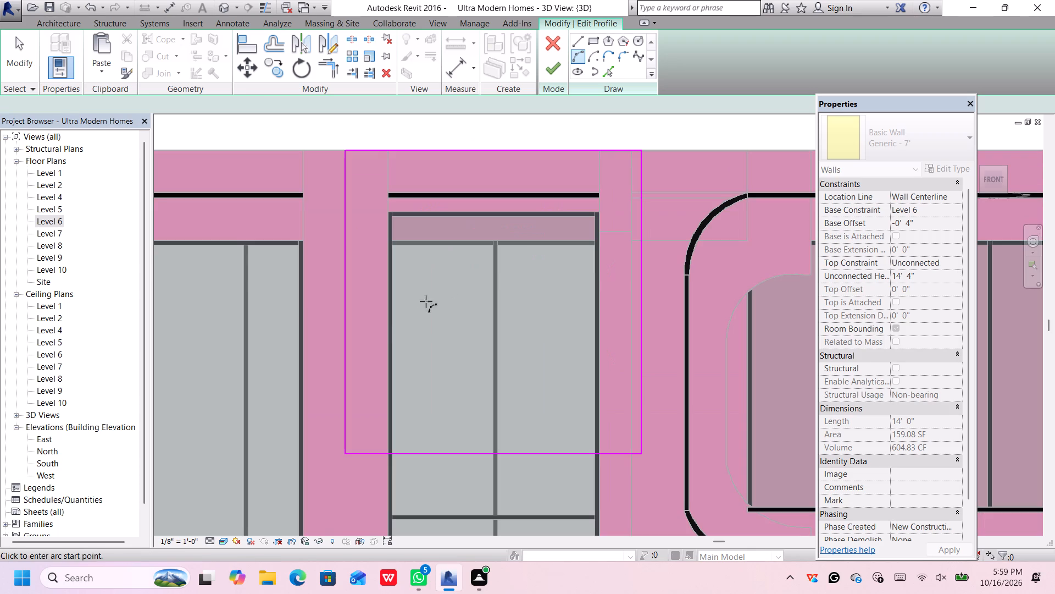
Close the Autodesk notification card covering the model.
click(391, 366)
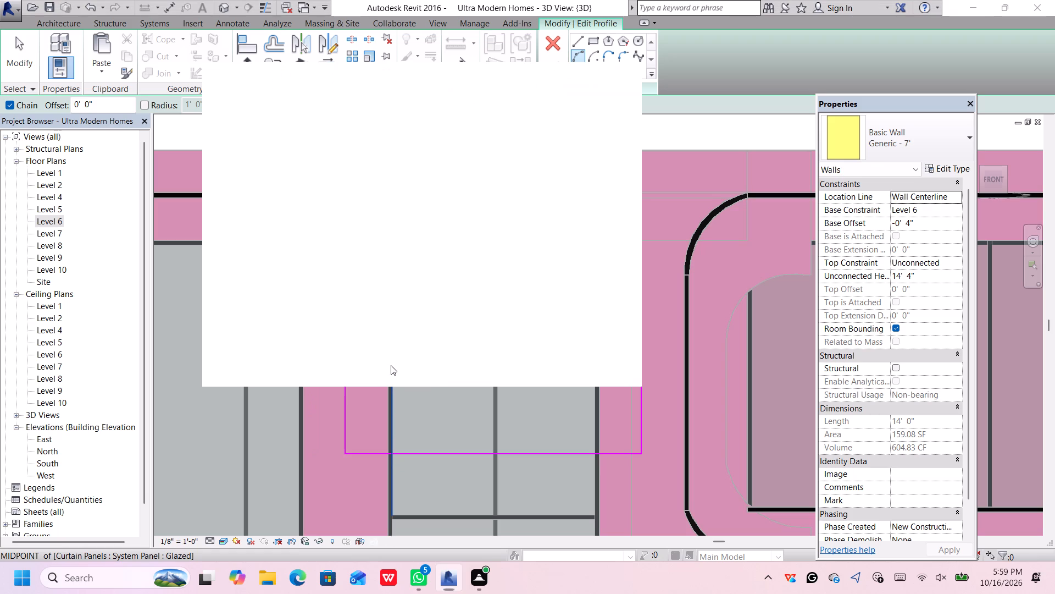
click(615, 80)
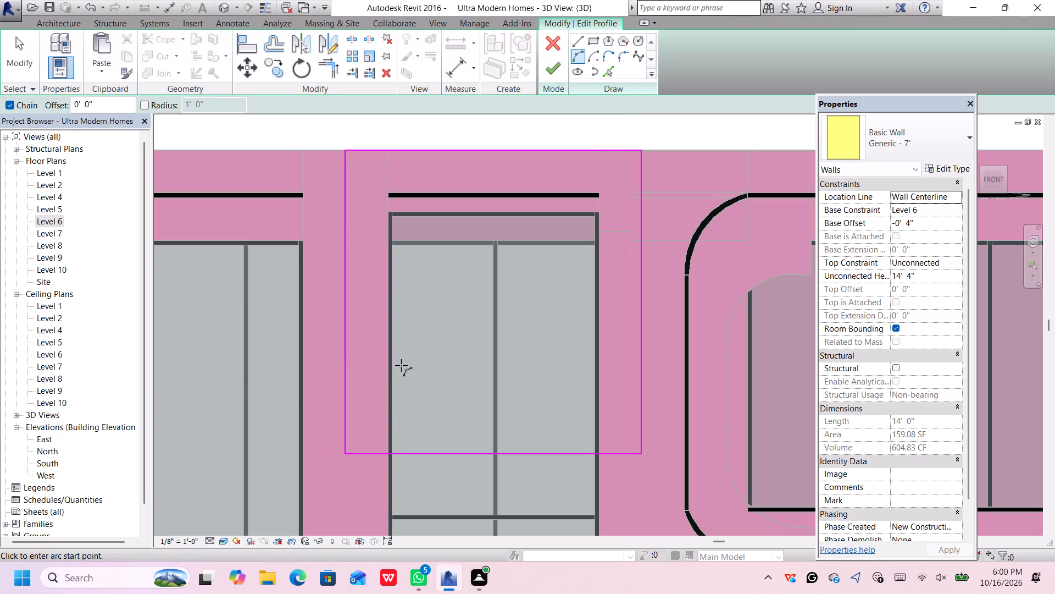
Sketch an arch of about 4' 10.7" radius between the curtain wall's side mullions, peaking at the top of its centre grid line.
click(390, 363)
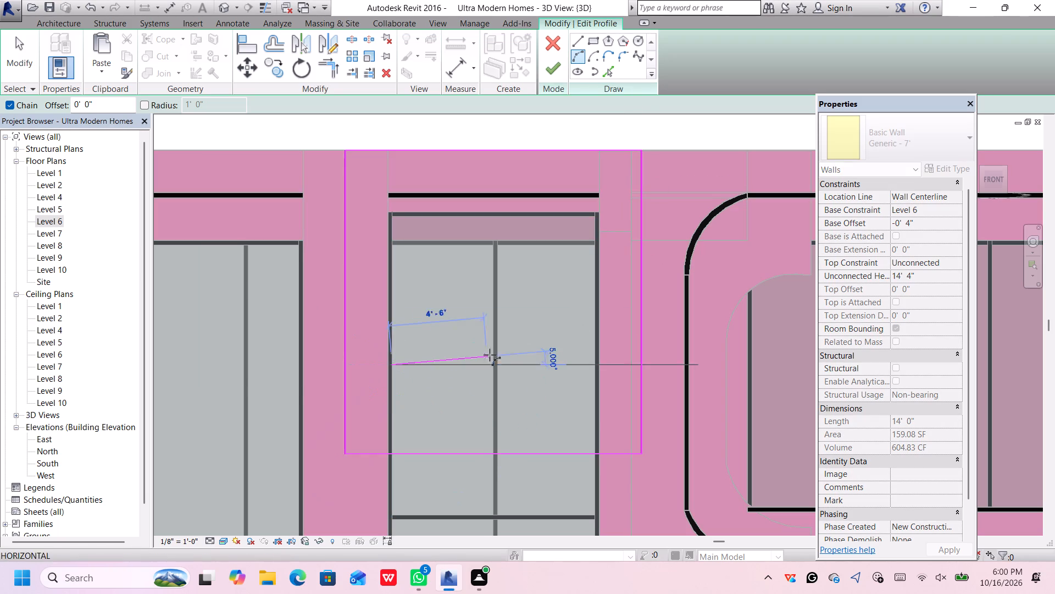
click(596, 364)
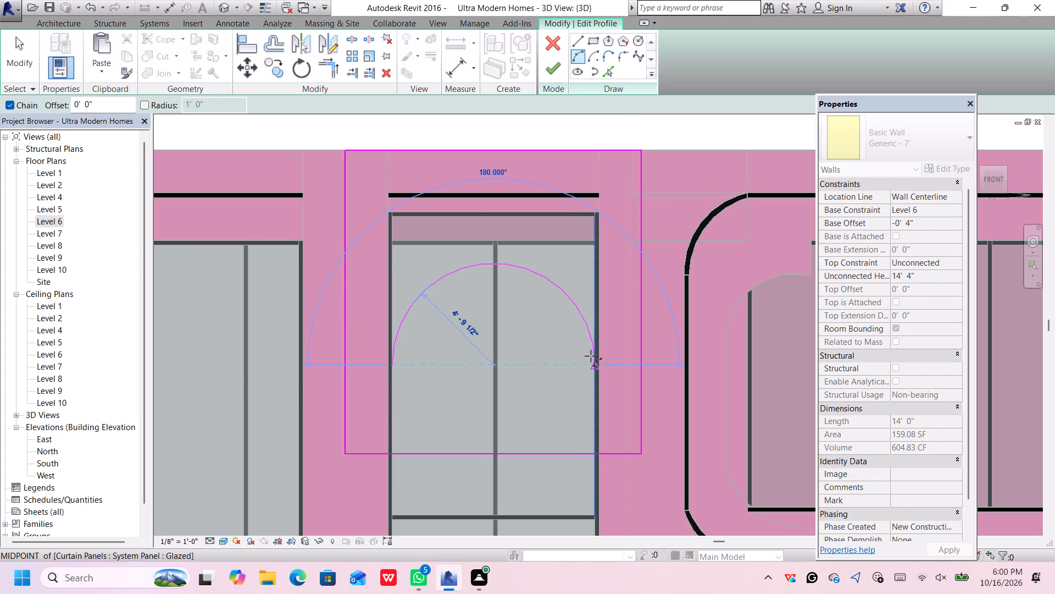
scroll(495, 241, down, 2)
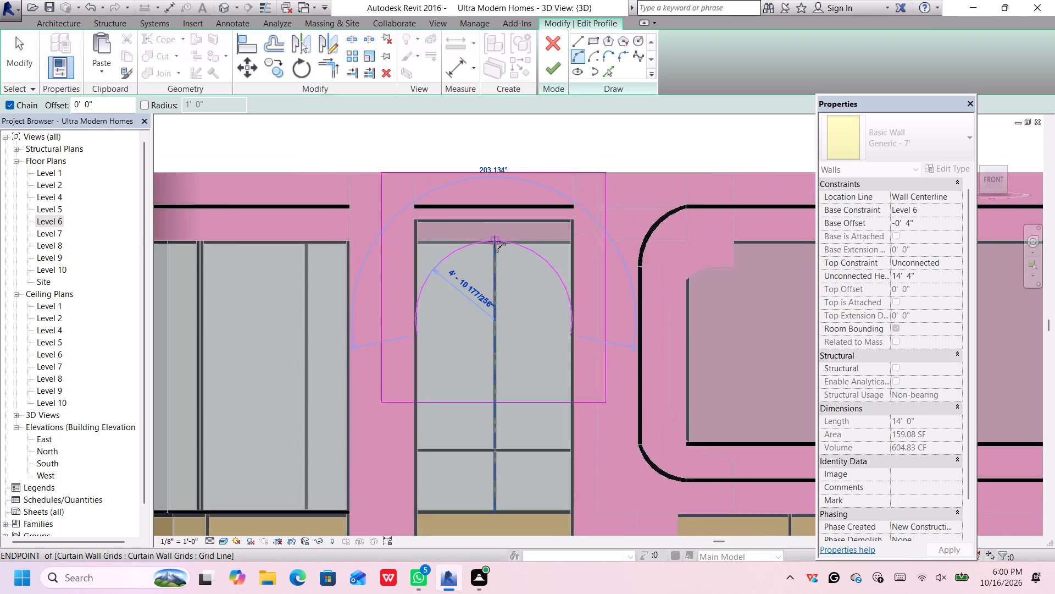
scroll(495, 241, down, 3)
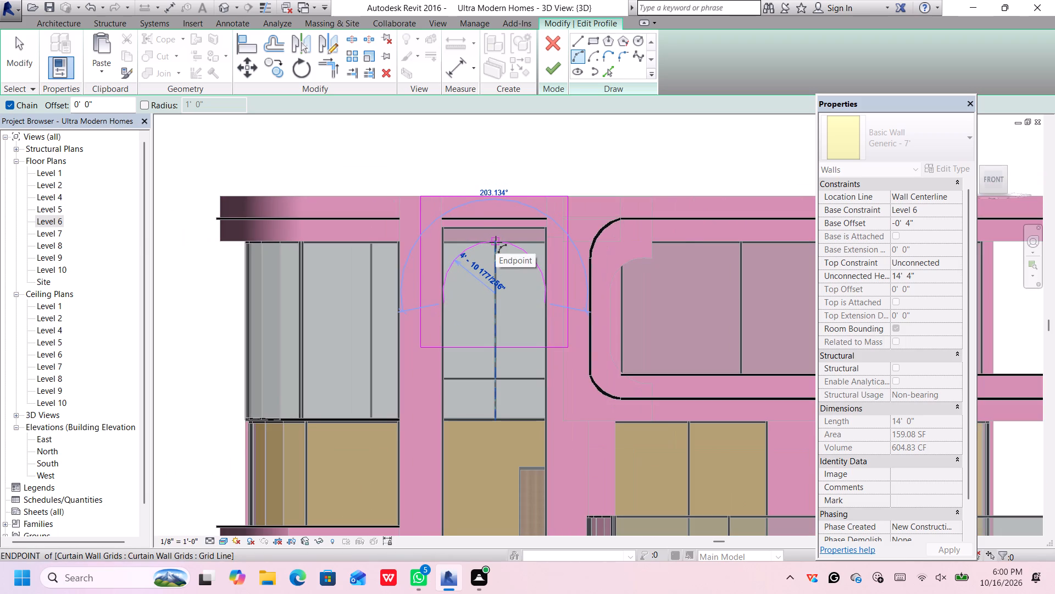
click(496, 242)
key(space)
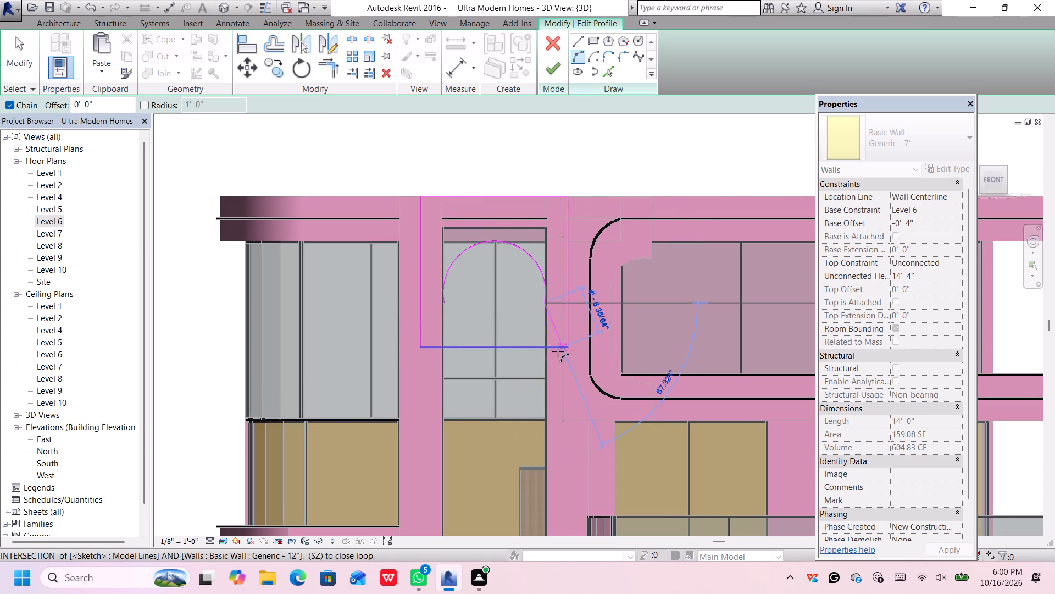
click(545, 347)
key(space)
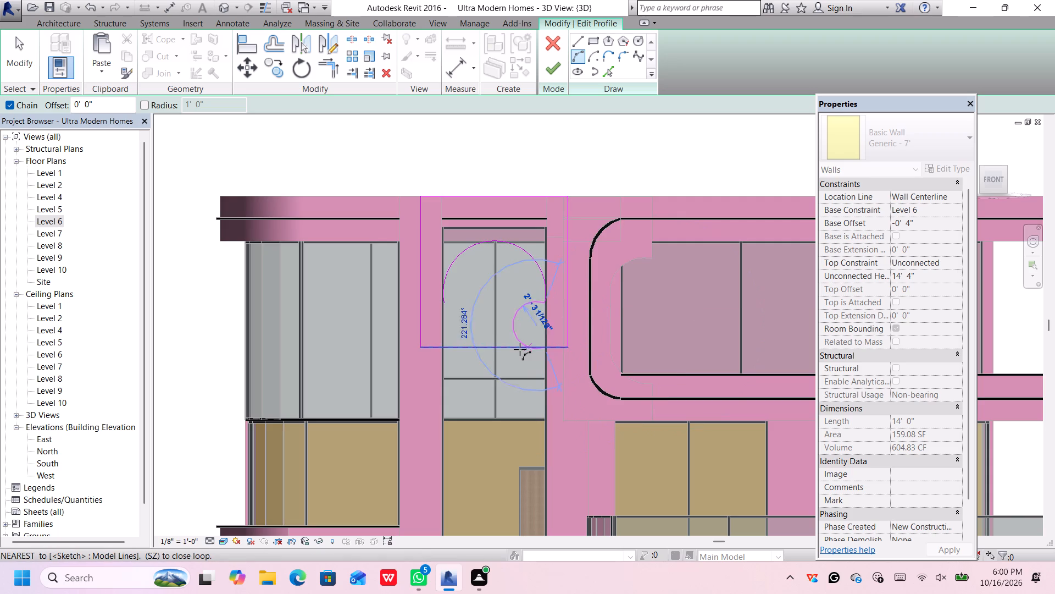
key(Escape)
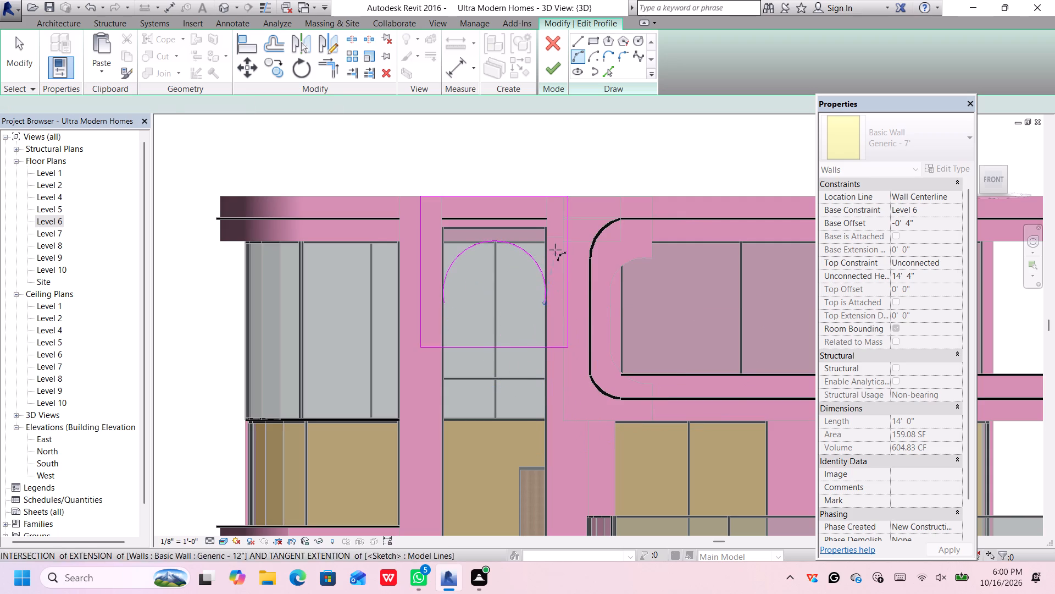
Sketch a vertical line from the arch's right-hand side down to the bottom edge of the wall profile.
click(578, 37)
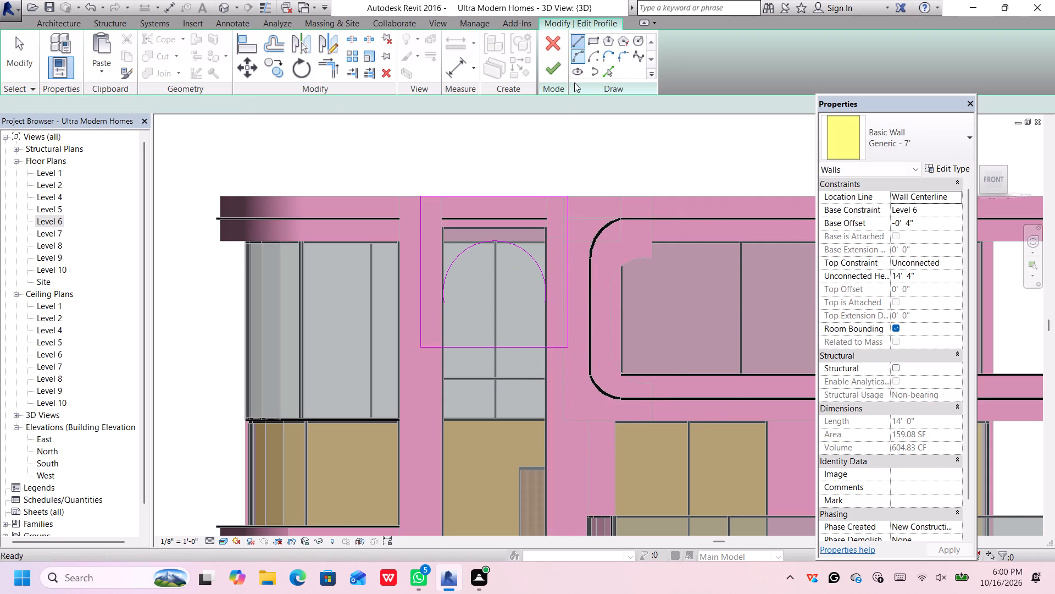
scroll(556, 298, up, 8)
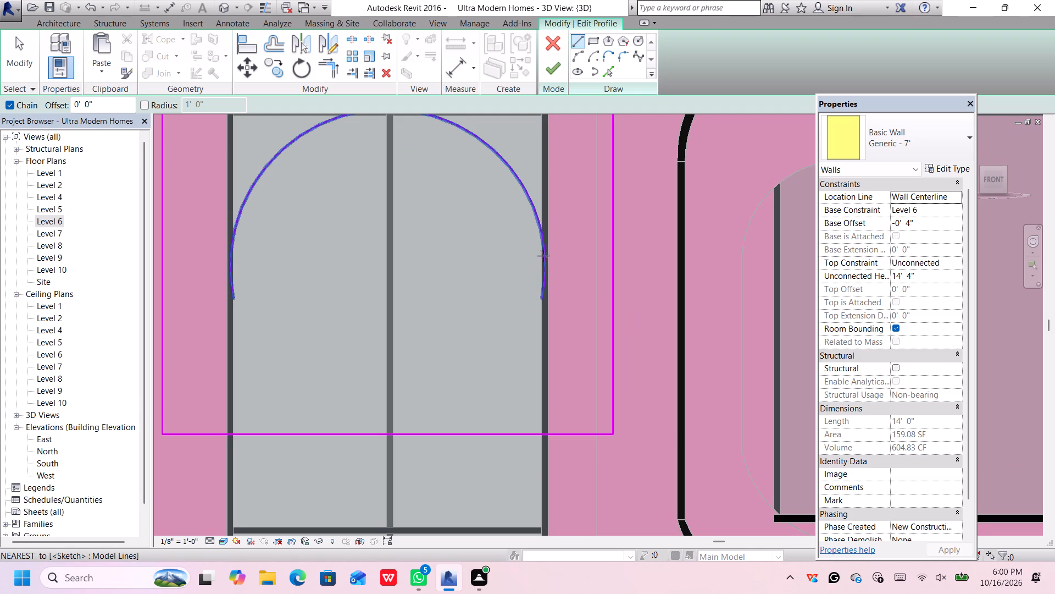
scroll(543, 258, down, 2)
middle_drag(543, 258, 579, 295)
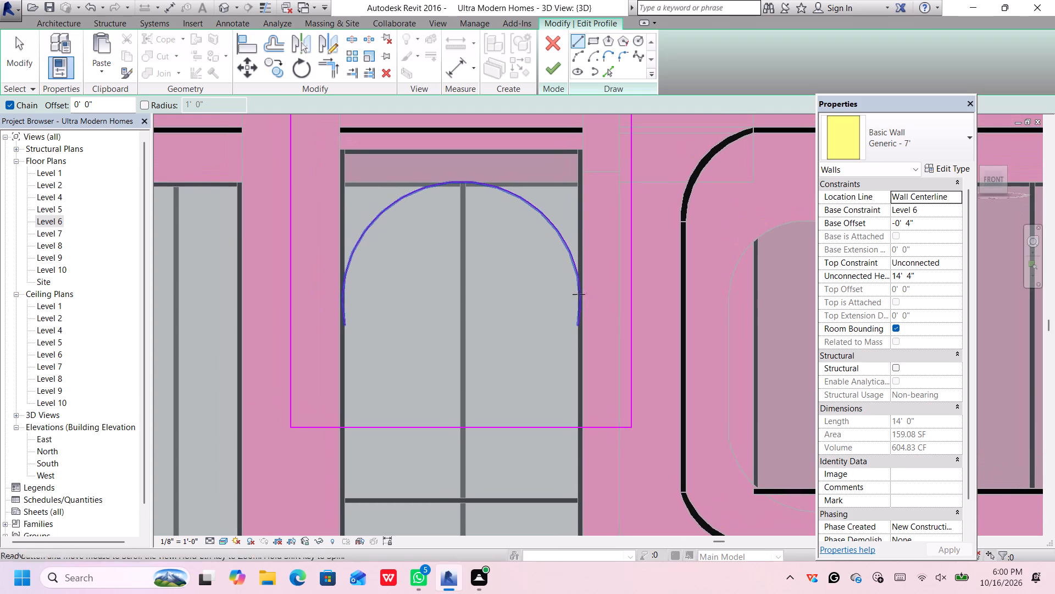
scroll(577, 292, down, 1)
scroll(577, 292, up, 2)
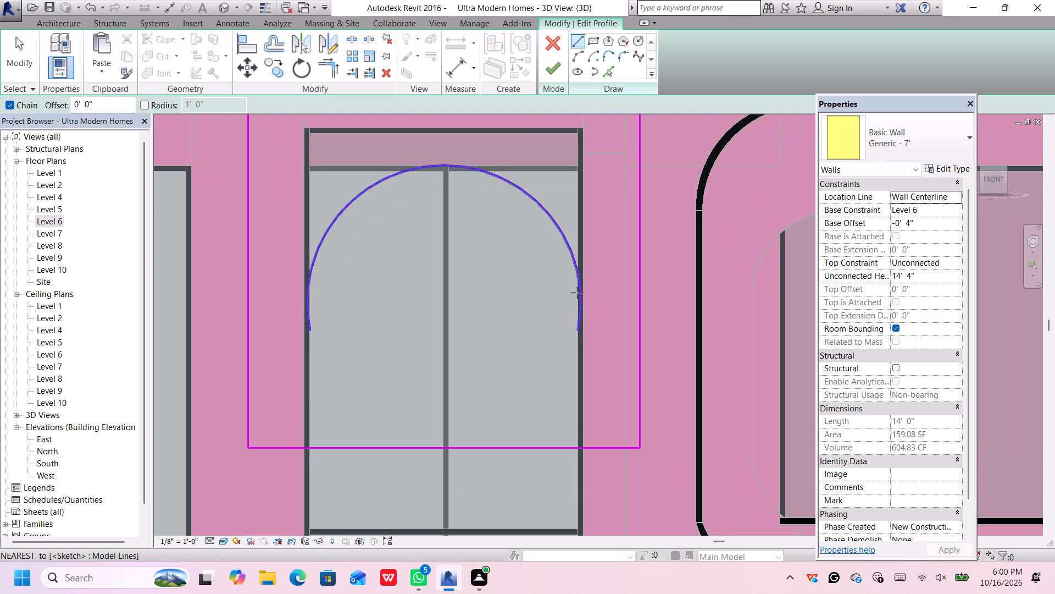
scroll(577, 293, down, 2)
scroll(578, 294, up, 1)
click(579, 295)
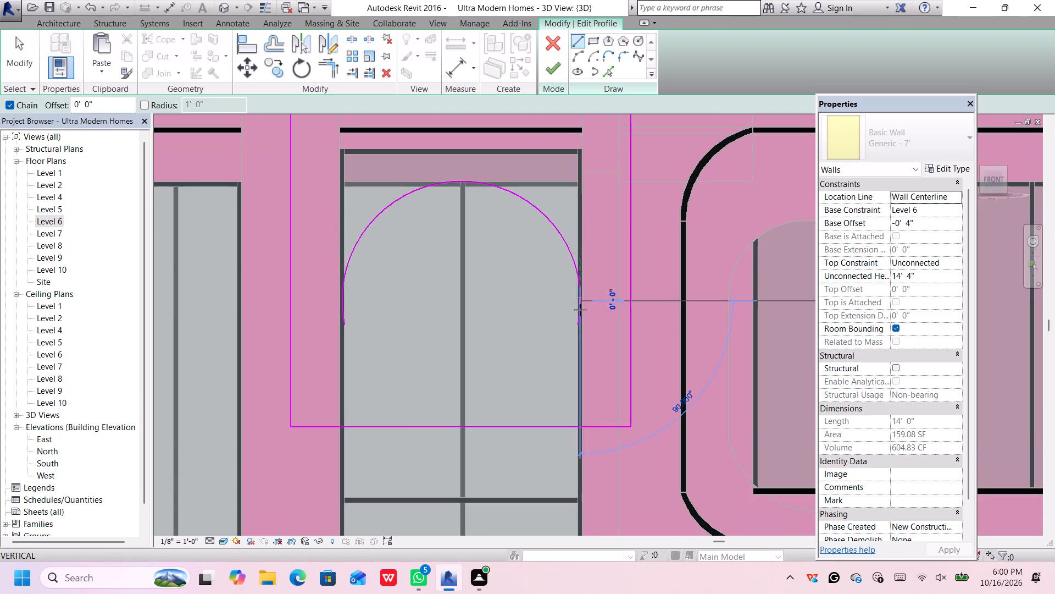
click(578, 425)
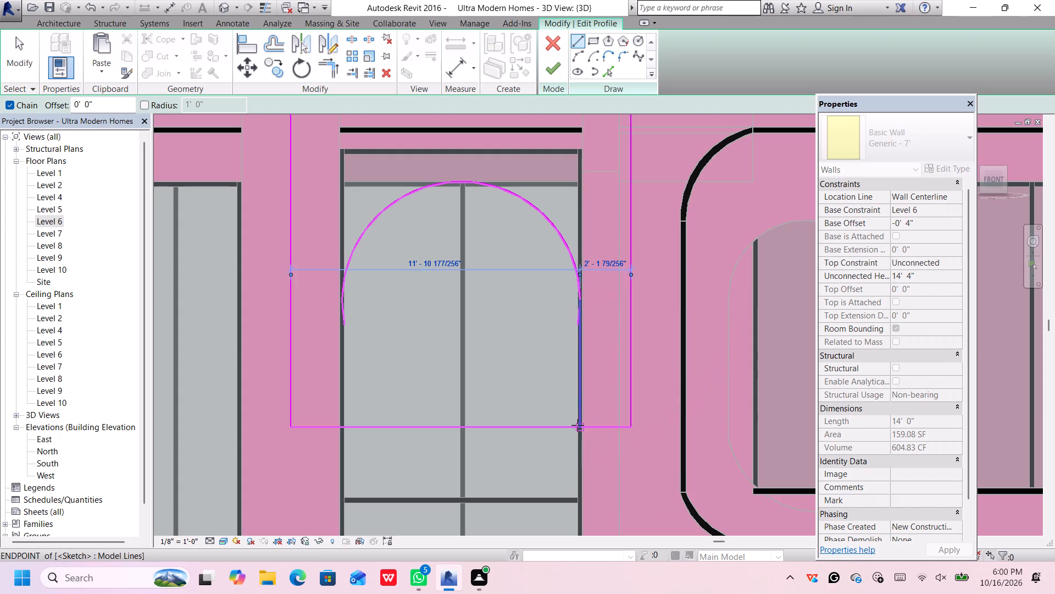
key(Escape)
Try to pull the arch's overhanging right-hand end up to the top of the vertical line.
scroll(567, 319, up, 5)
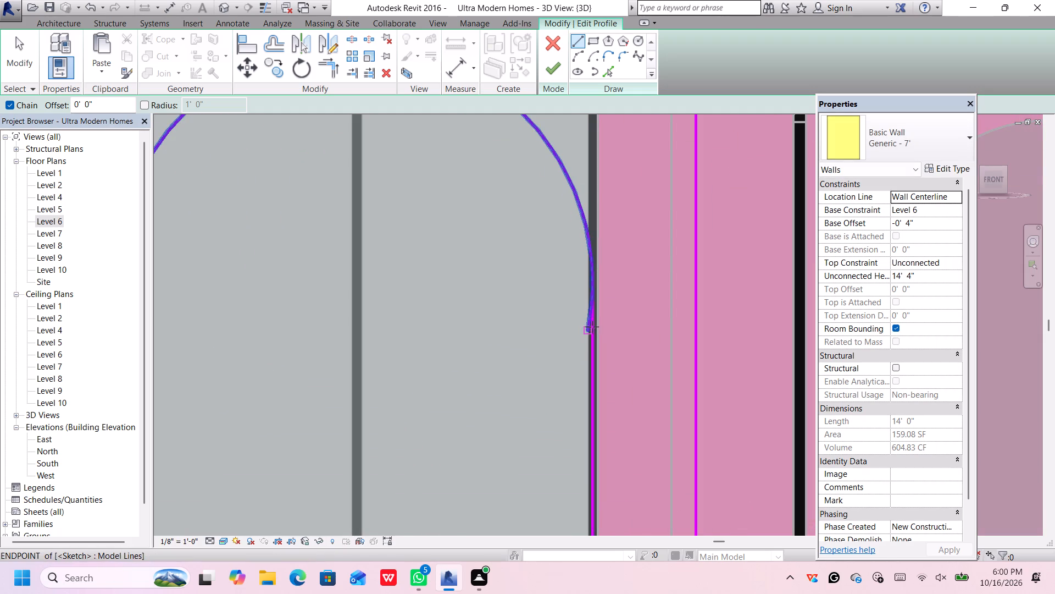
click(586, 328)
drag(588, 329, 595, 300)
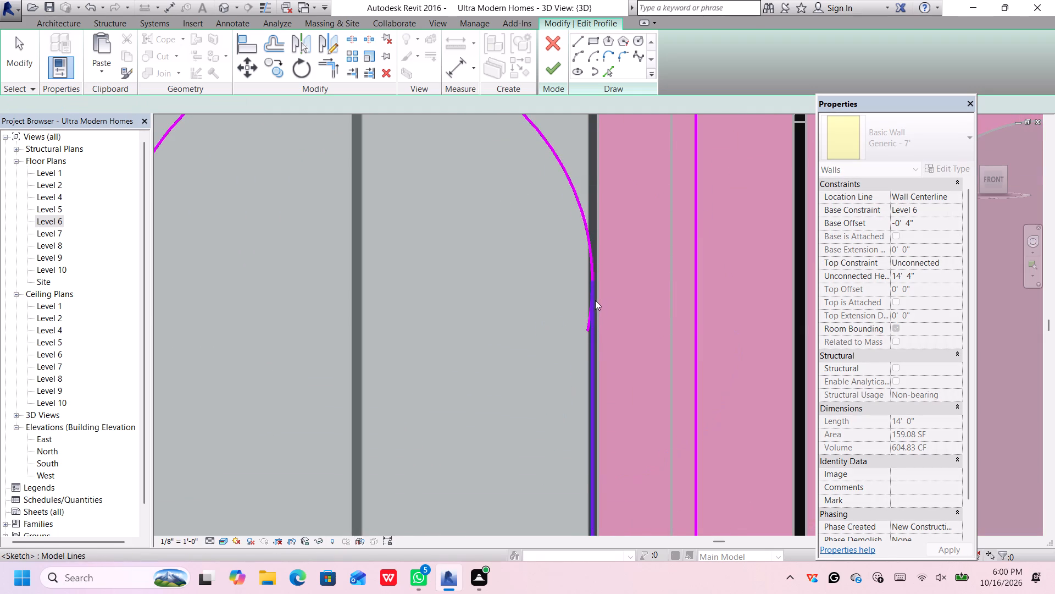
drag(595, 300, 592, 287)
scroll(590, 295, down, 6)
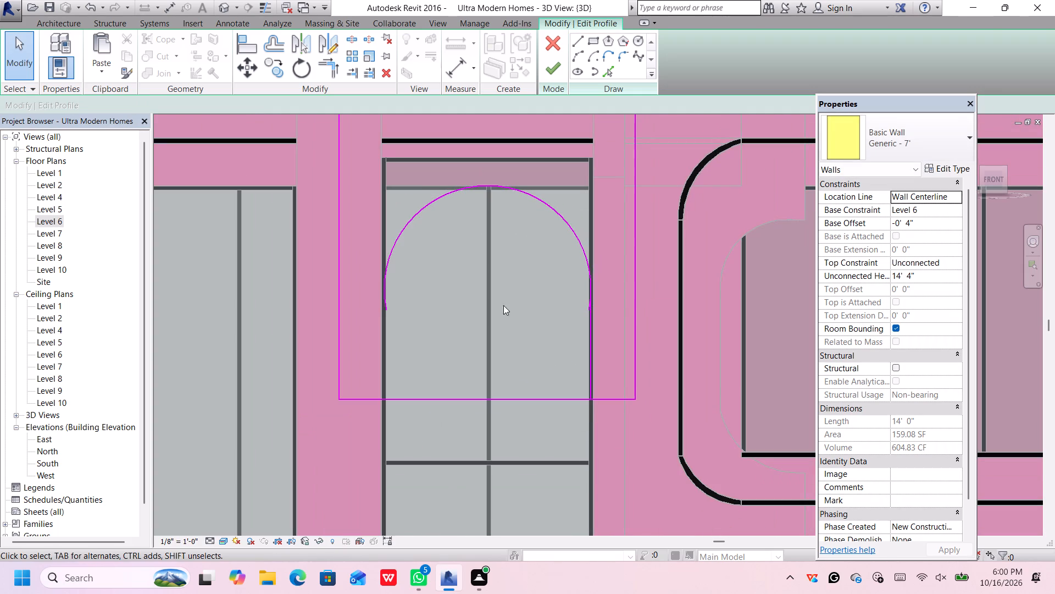
Sketch a vertical line from the arch's left-hand side down to the bottom edge of the wall profile.
scroll(375, 291, up, 1)
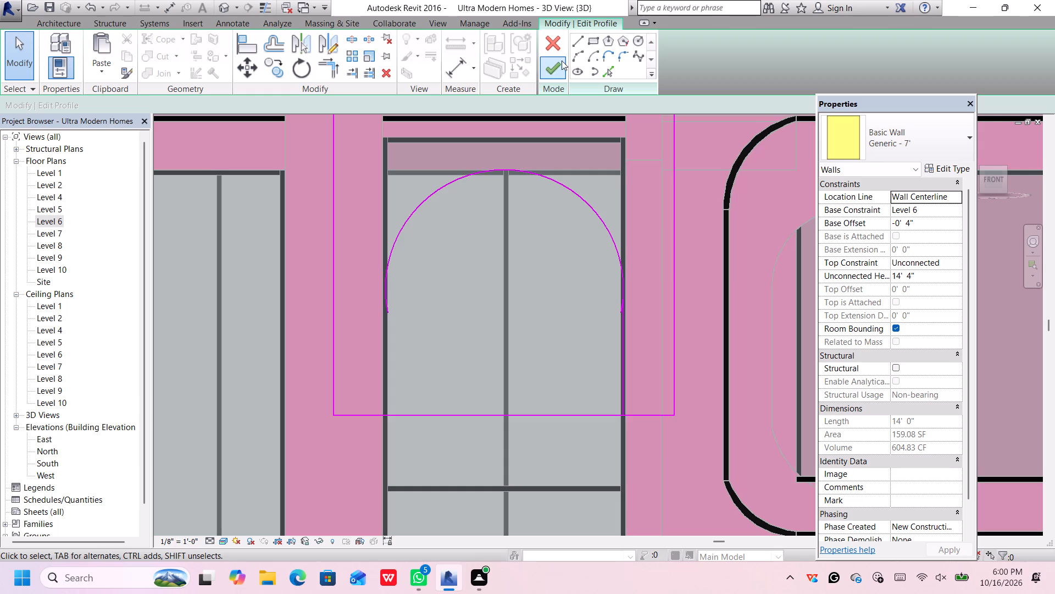
click(575, 38)
scroll(456, 290, up, 1)
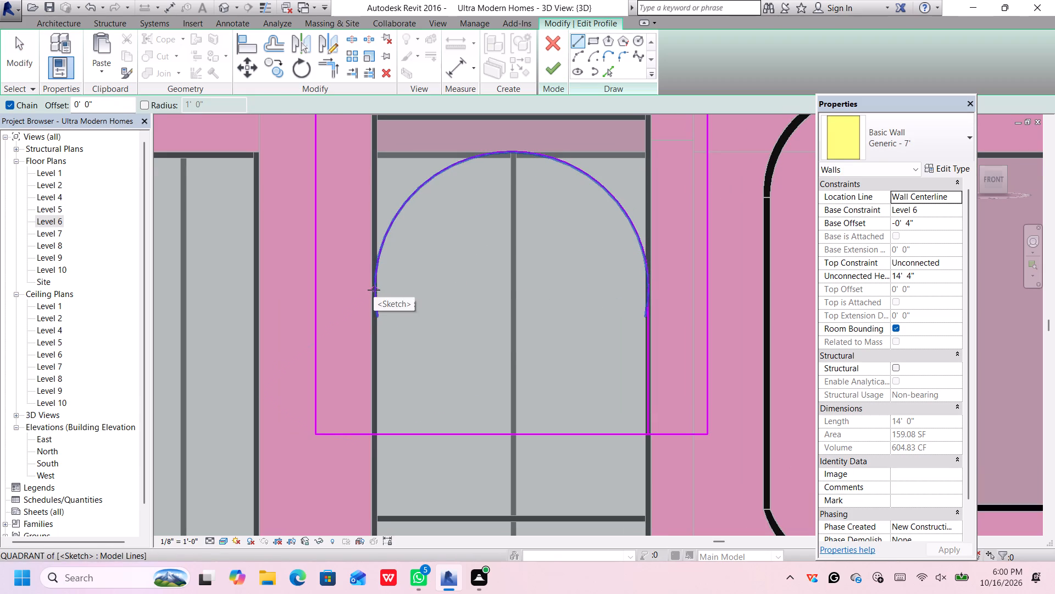
click(374, 290)
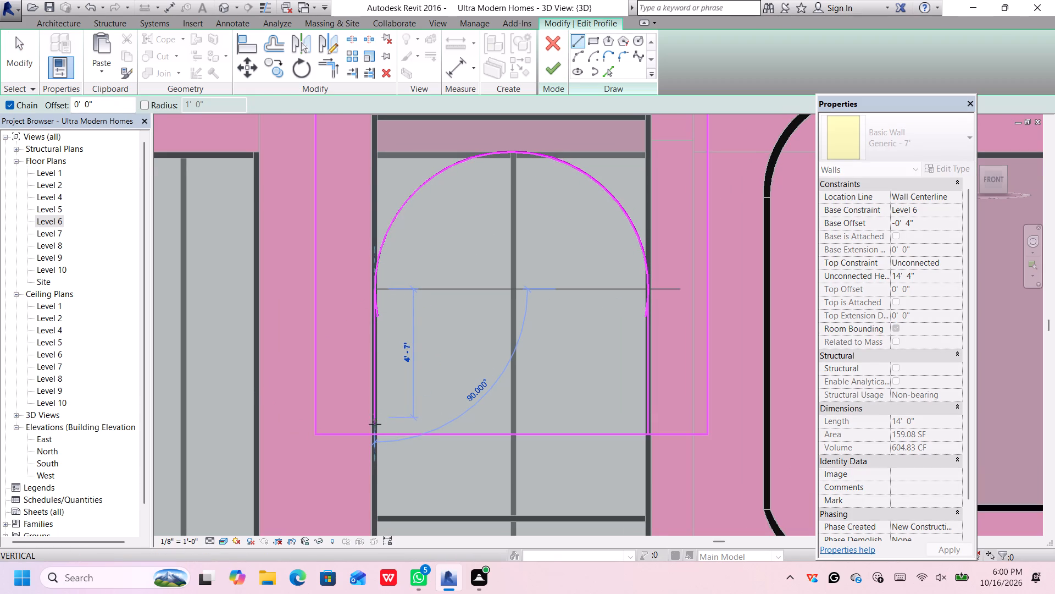
click(373, 429)
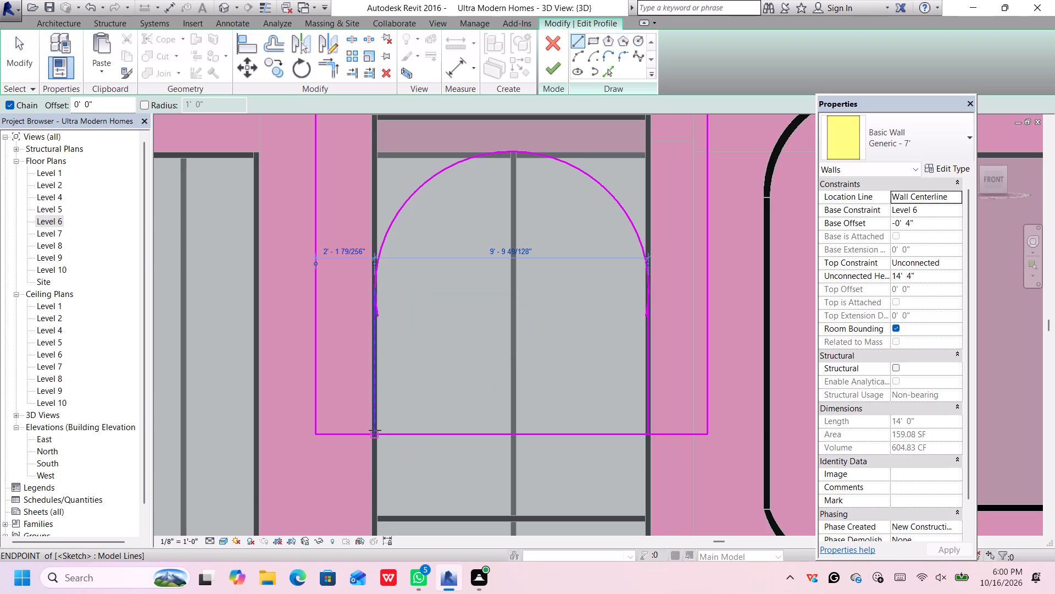
key(Escape)
click(412, 204)
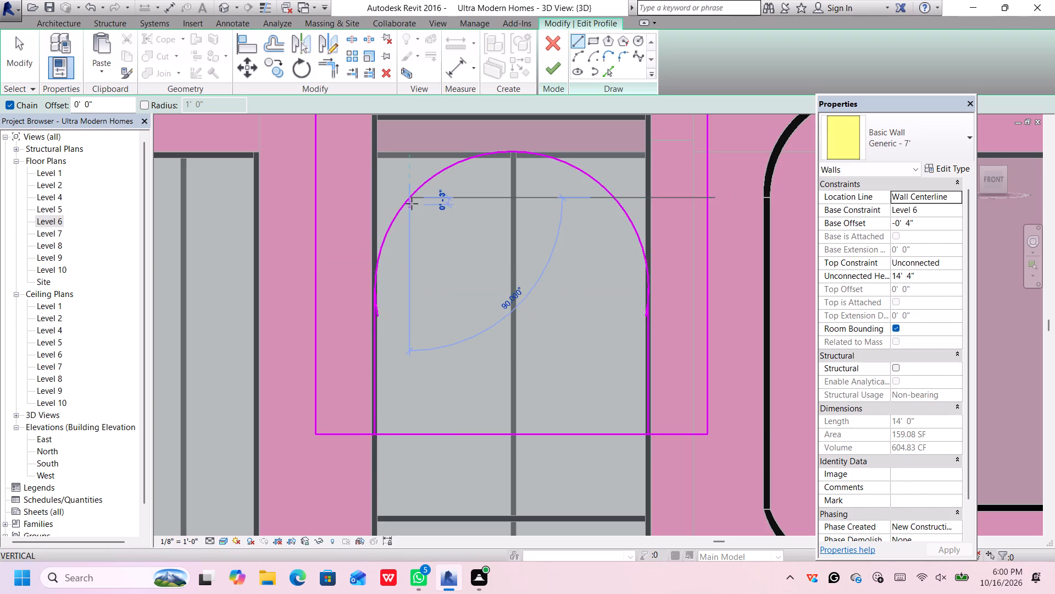
key(Escape)
key(Escape)
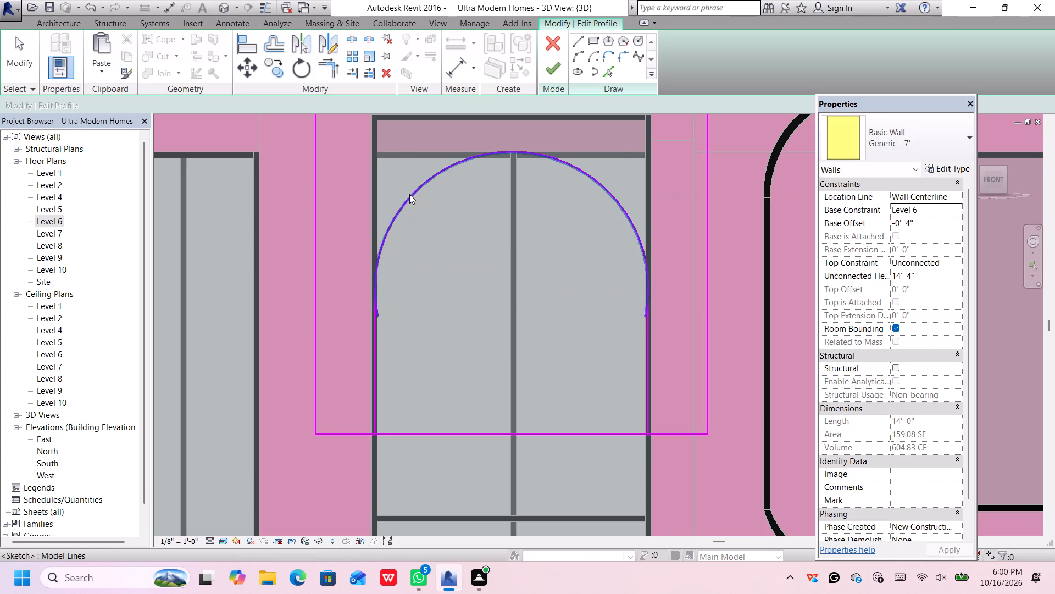
Replace the overhanging arch with one of about 4' 10.7" radius spanning the top ends of the two vertical lines.
click(407, 195)
key(Delete)
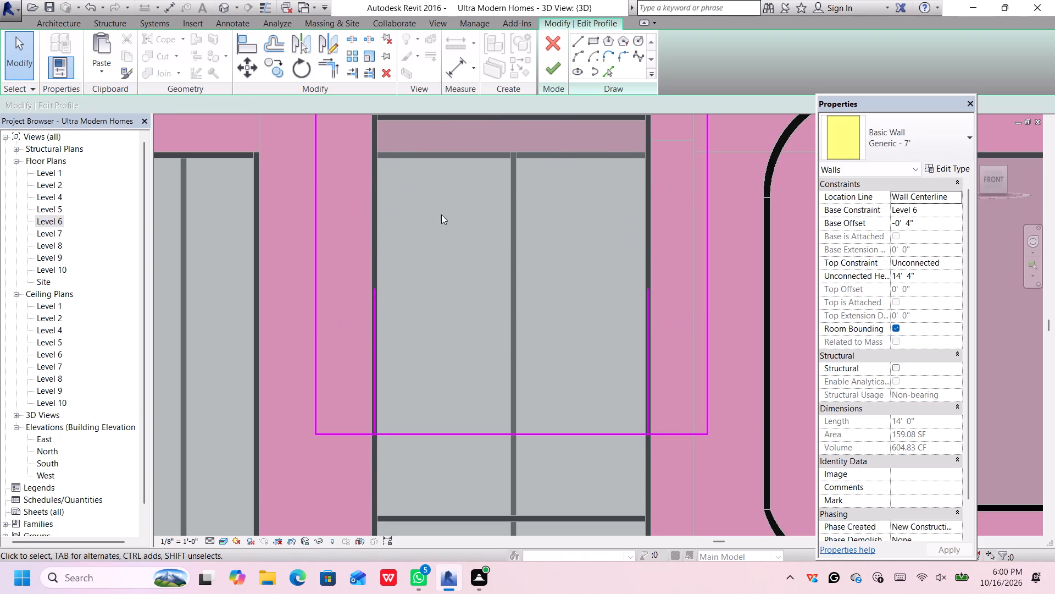
click(577, 53)
click(373, 287)
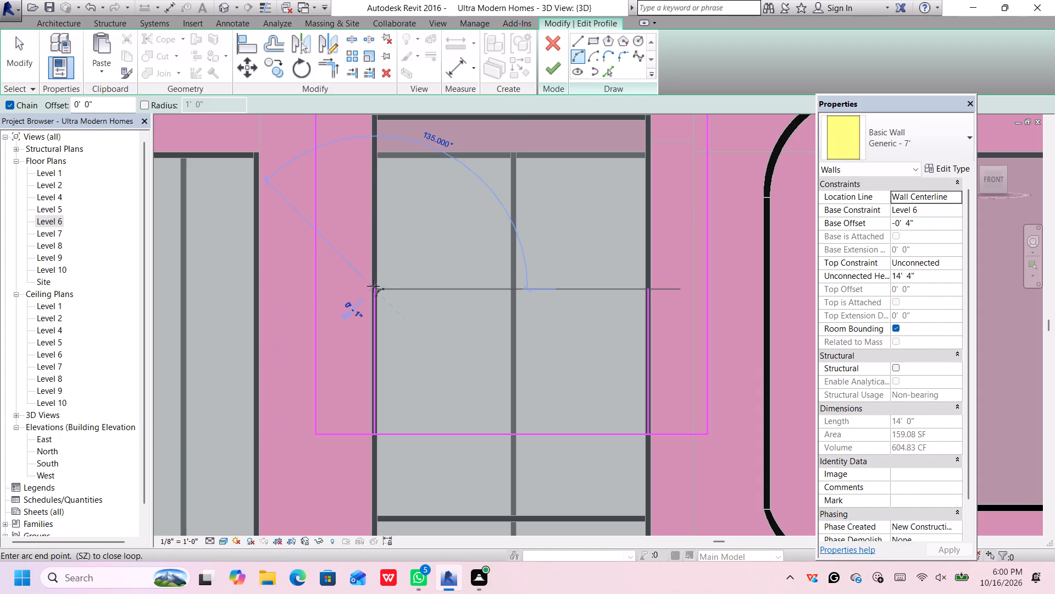
click(647, 289)
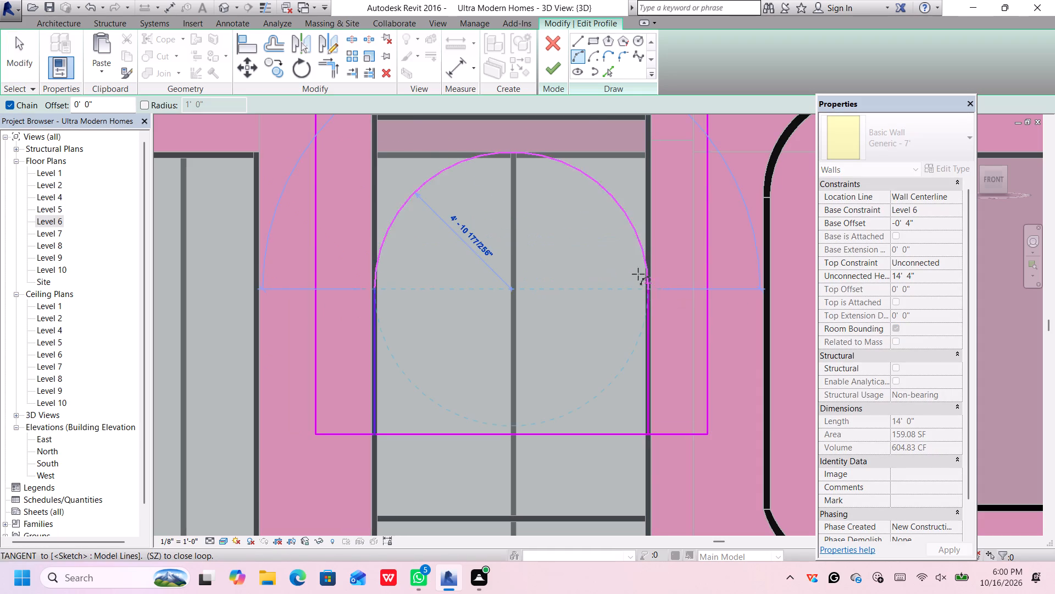
click(504, 166)
scroll(530, 331, down, 2)
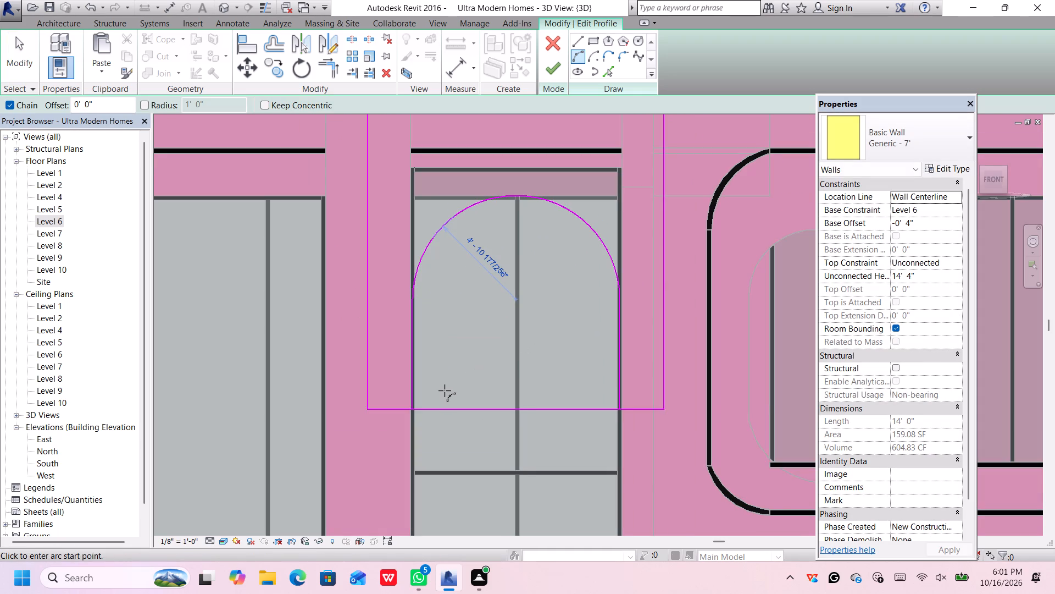
key(Escape)
key(Escape)
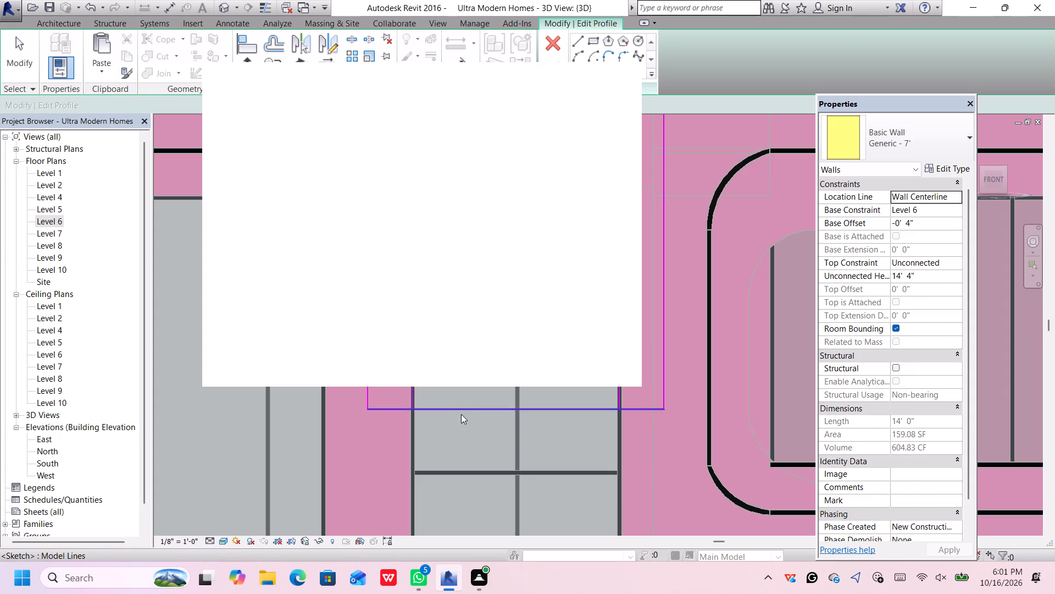
Close the Autodesk notification card covering the model.
click(617, 84)
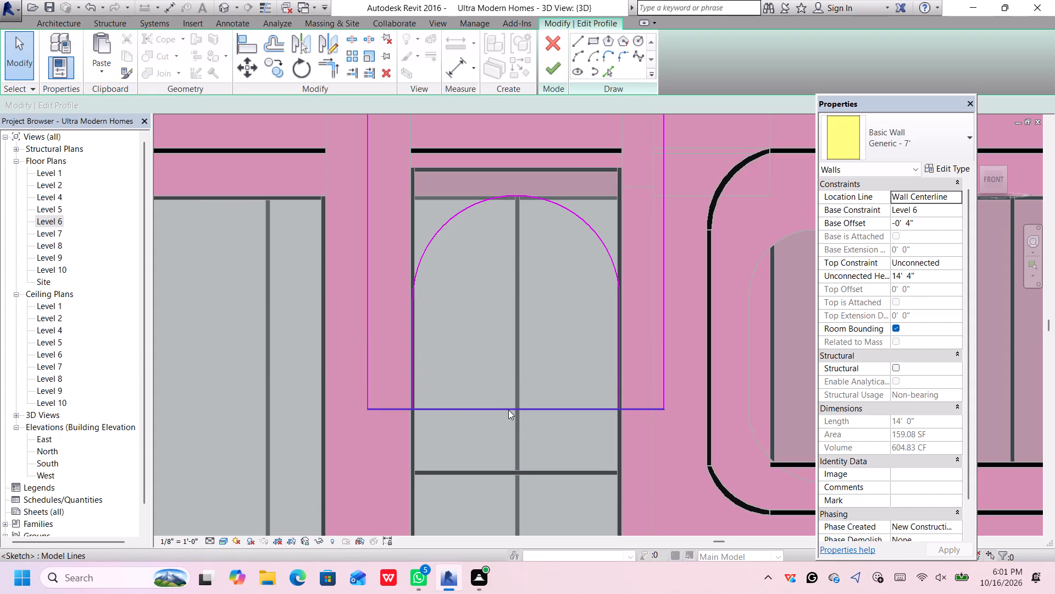
Replace the profile's bottom edge with two short horizontal lines linking the outer edges to the arch's vertical lines, and finish the profile edit.
click(508, 408)
key(Delete)
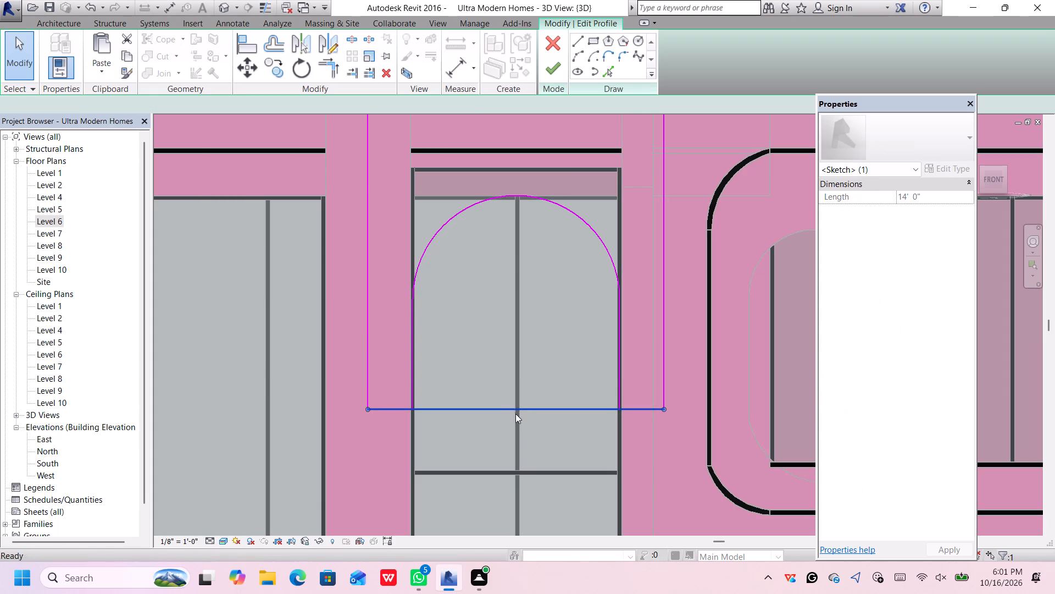
click(576, 38)
scroll(608, 451, up, 3)
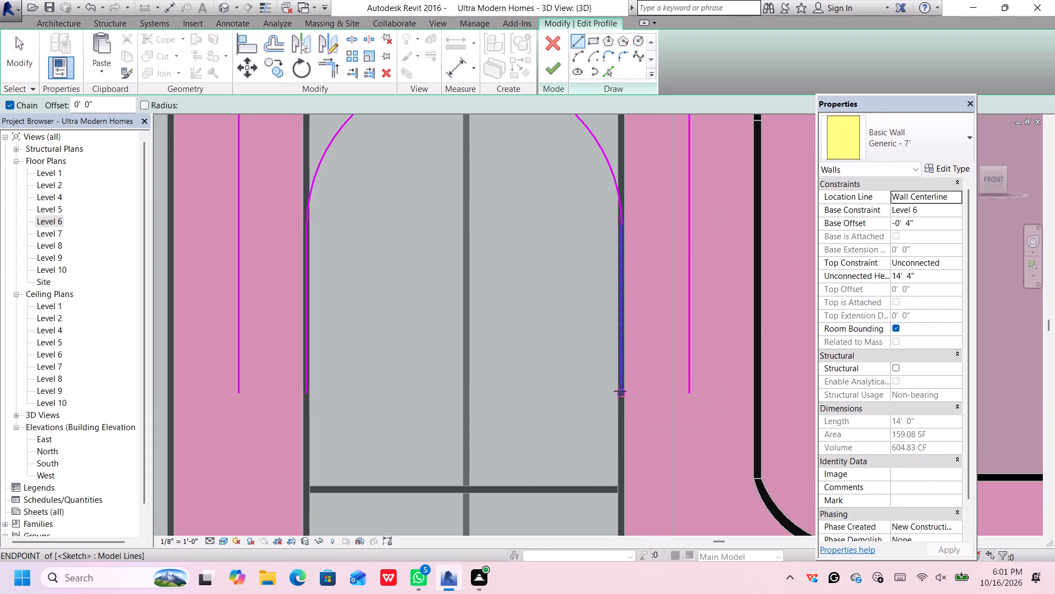
click(620, 390)
click(691, 391)
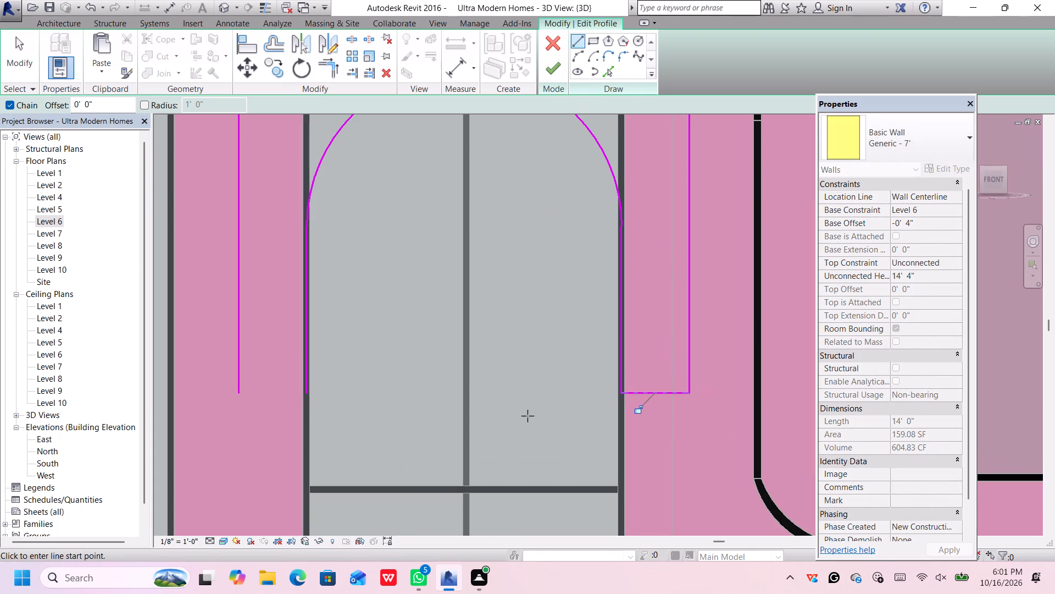
click(307, 390)
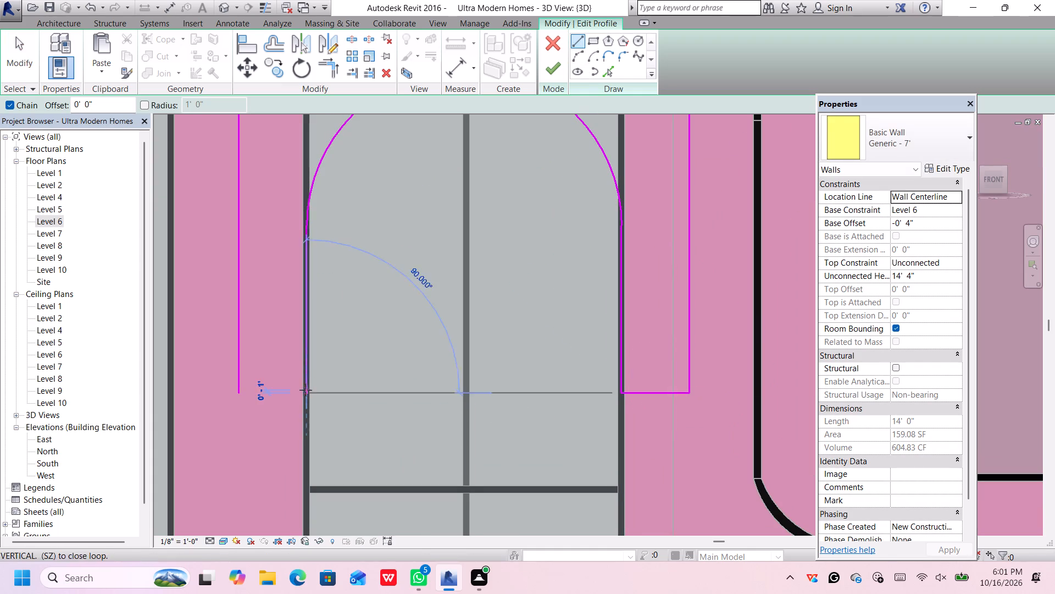
click(241, 388)
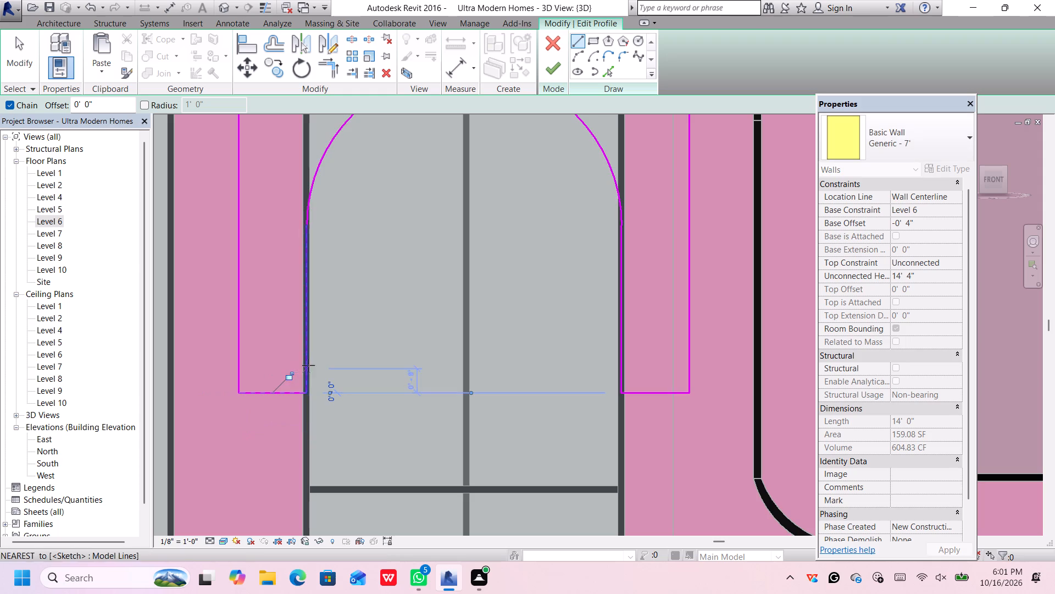
scroll(308, 365, down, 6)
click(557, 71)
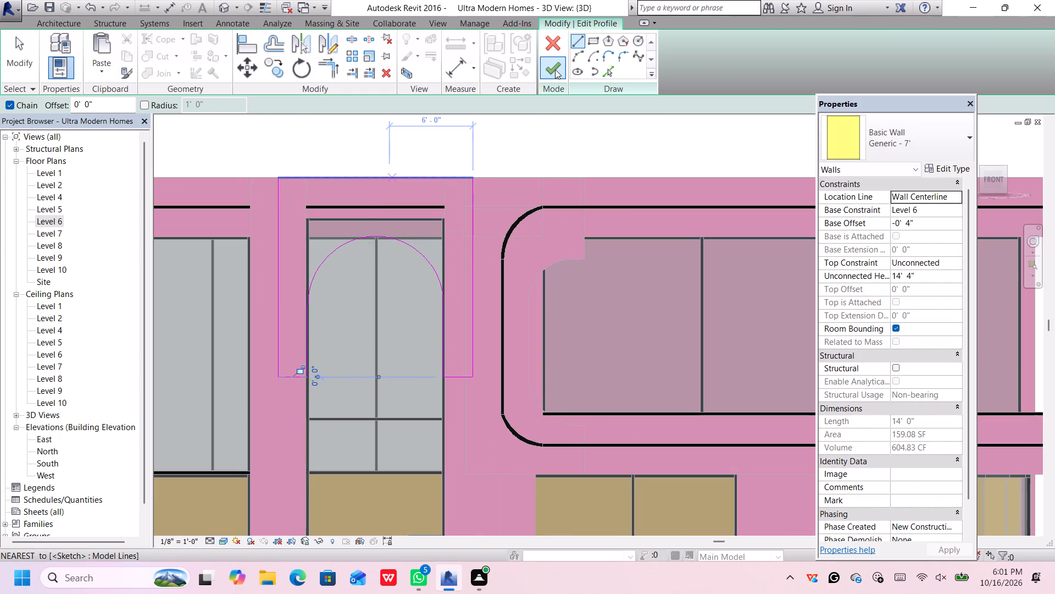
click(476, 145)
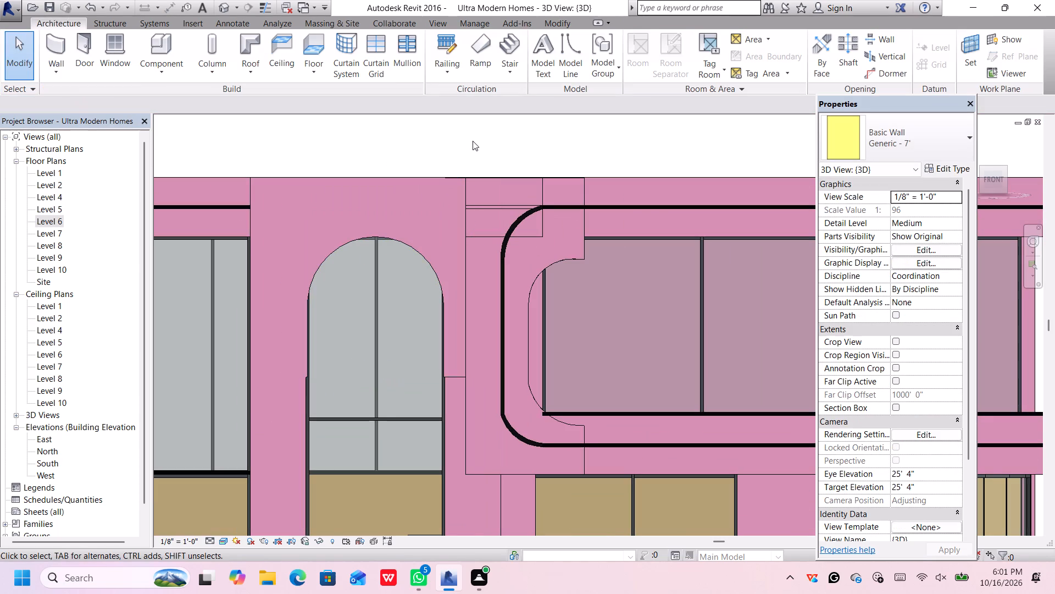
Copy the thin Generic - 3" floor band in the top roof fascia up 2' 3" to the fascia's top edge.
scroll(473, 139, down, 4)
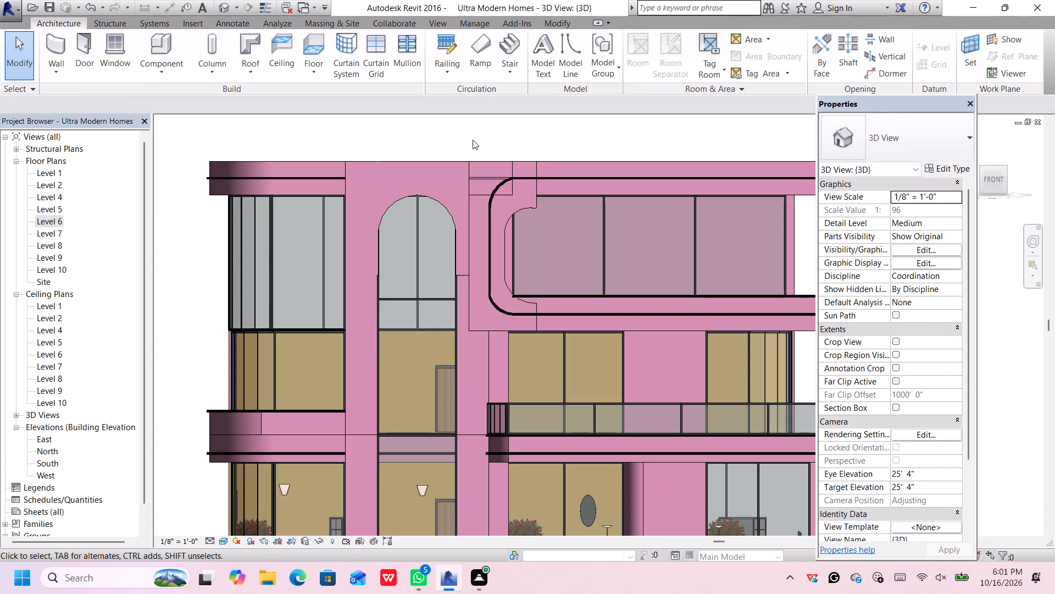
scroll(471, 139, down, 2)
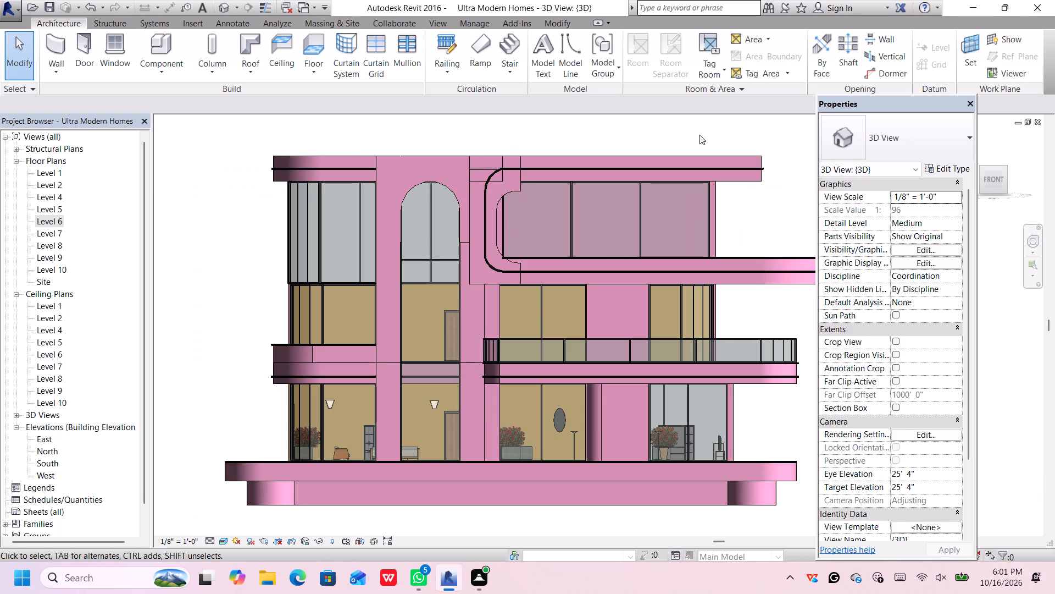
middle_click(772, 140)
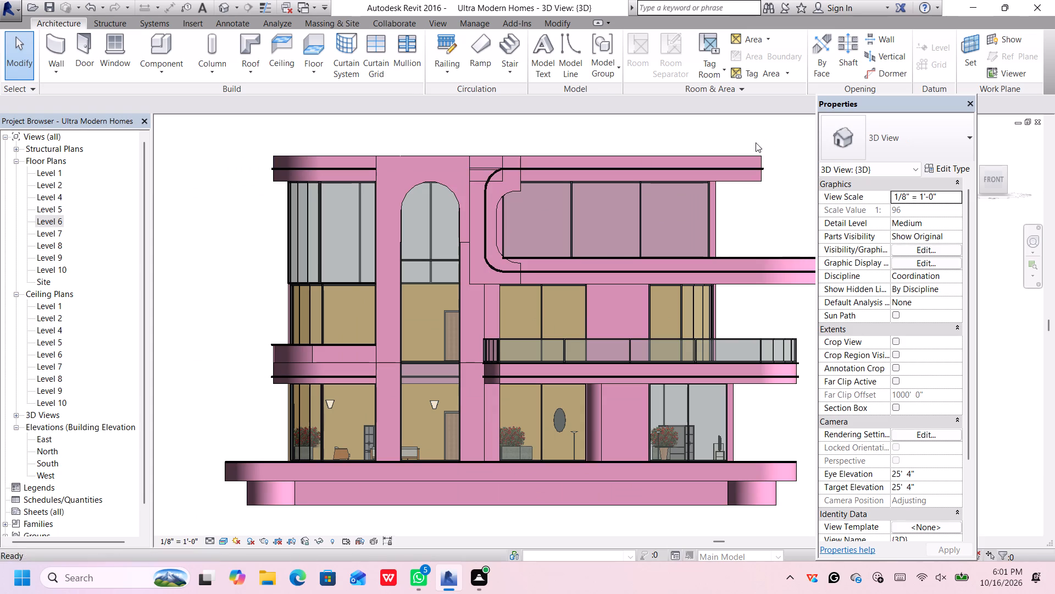
middle_click(746, 144)
scroll(755, 140, down, 2)
scroll(771, 154, up, 2)
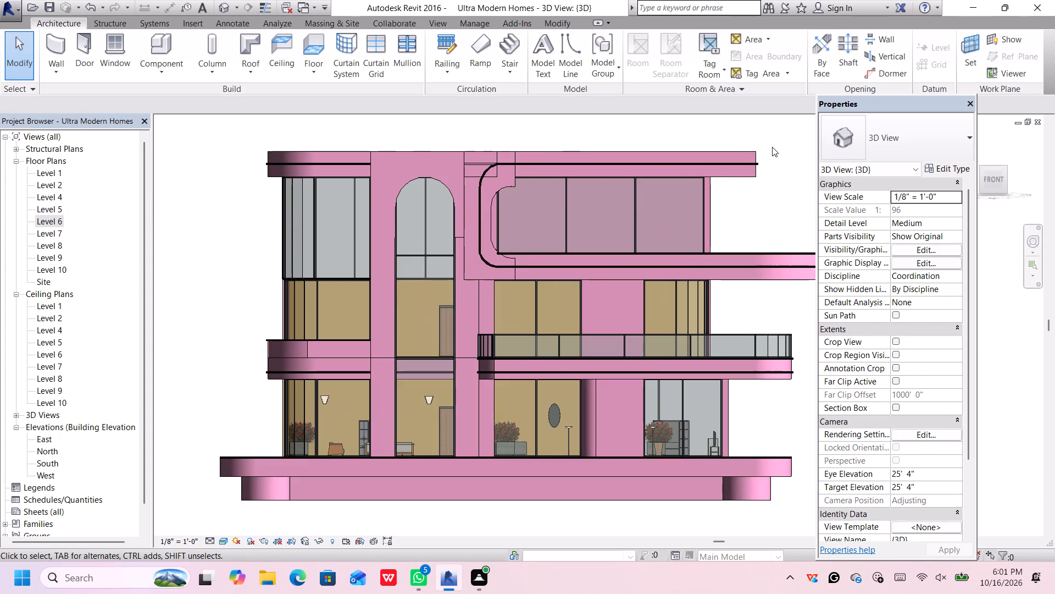
scroll(775, 140, up, 1)
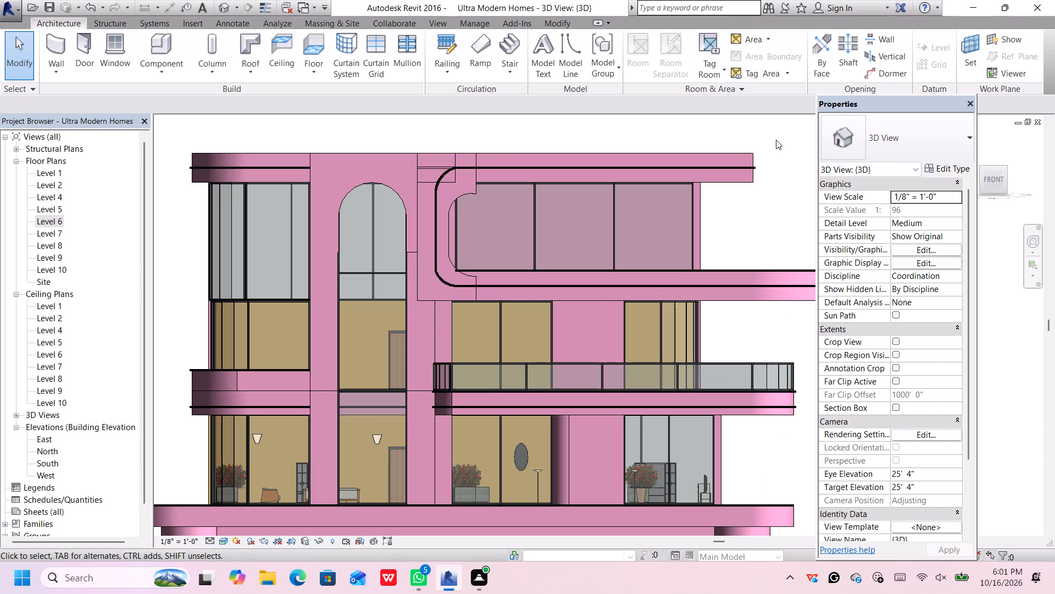
click(754, 166)
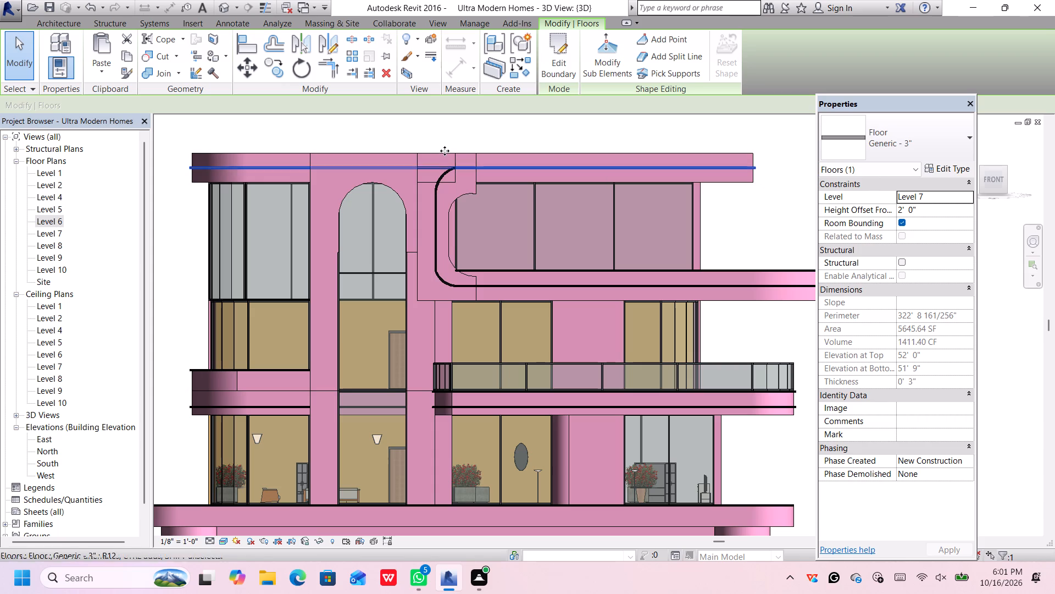
click(275, 71)
scroll(756, 173, up, 3)
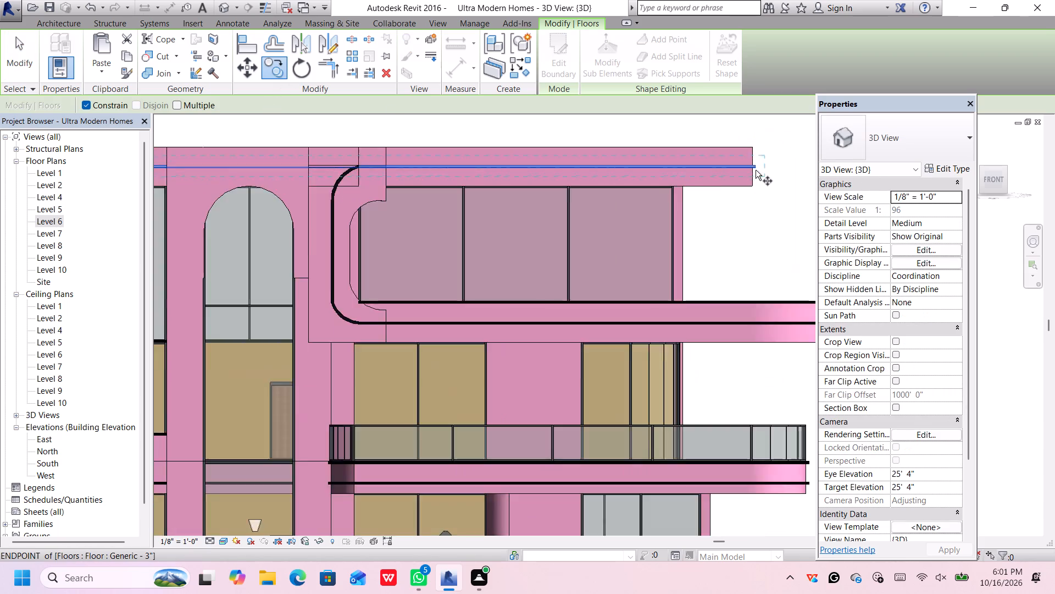
scroll(756, 170, up, 2)
click(756, 169)
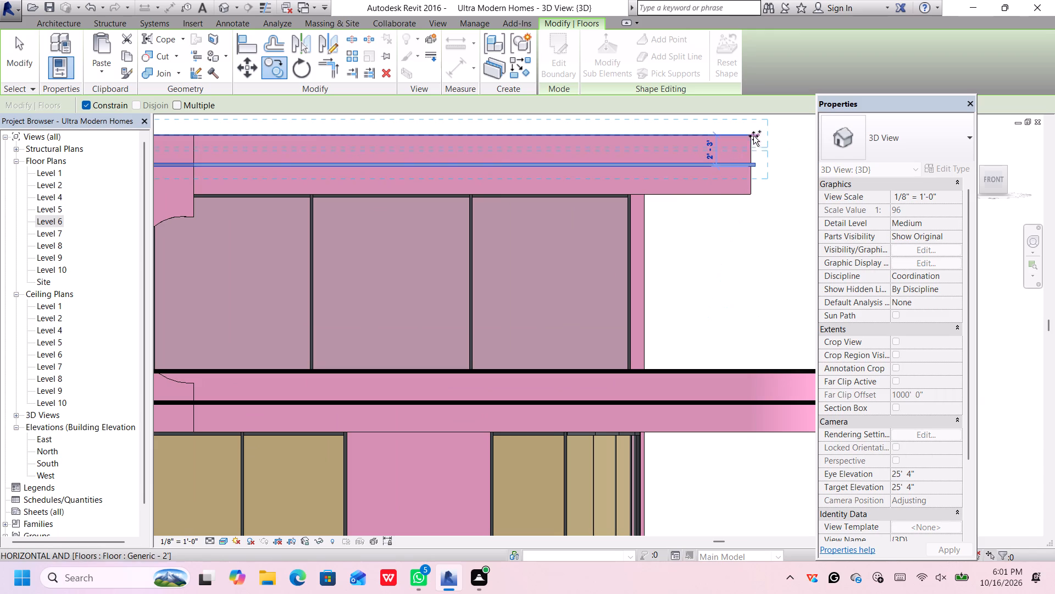
click(755, 137)
Open the list of floor types for the copied Generic - 3" floor at the roof's top edge.
scroll(759, 150, down, 7)
scroll(439, 151, up, 4)
scroll(596, 118, down, 1)
middle_drag(595, 118, 523, 124)
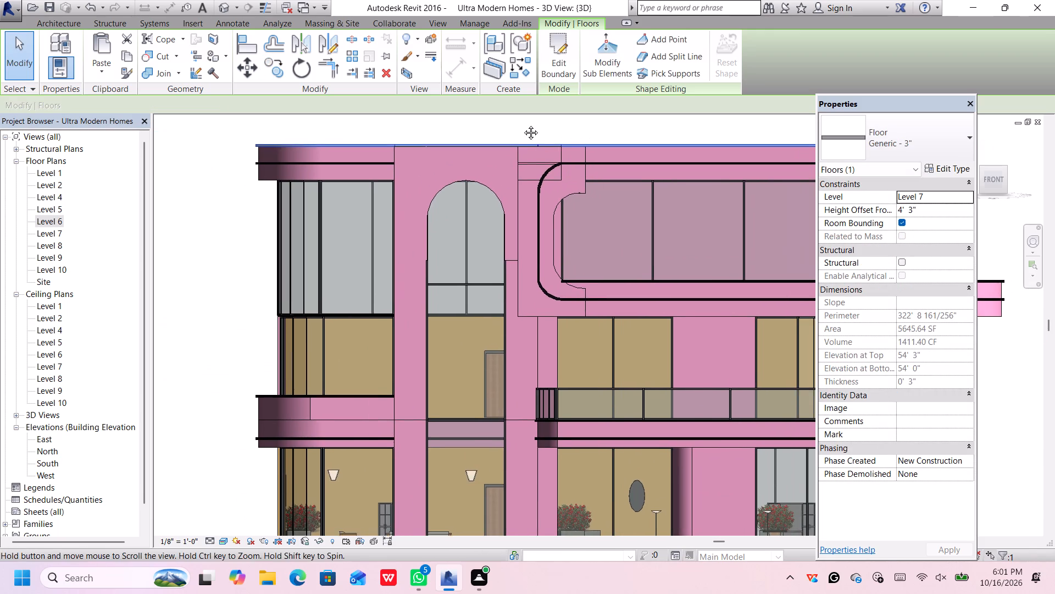
middle_drag(523, 124, 519, 127)
middle_drag(679, 124, 603, 127)
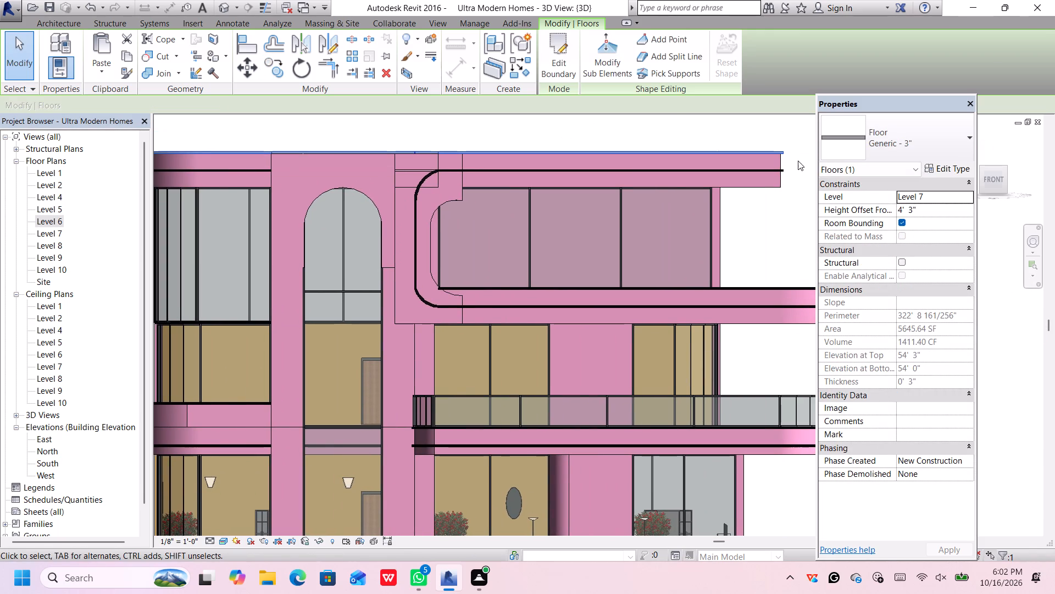
scroll(793, 155, up, 3)
click(923, 148)
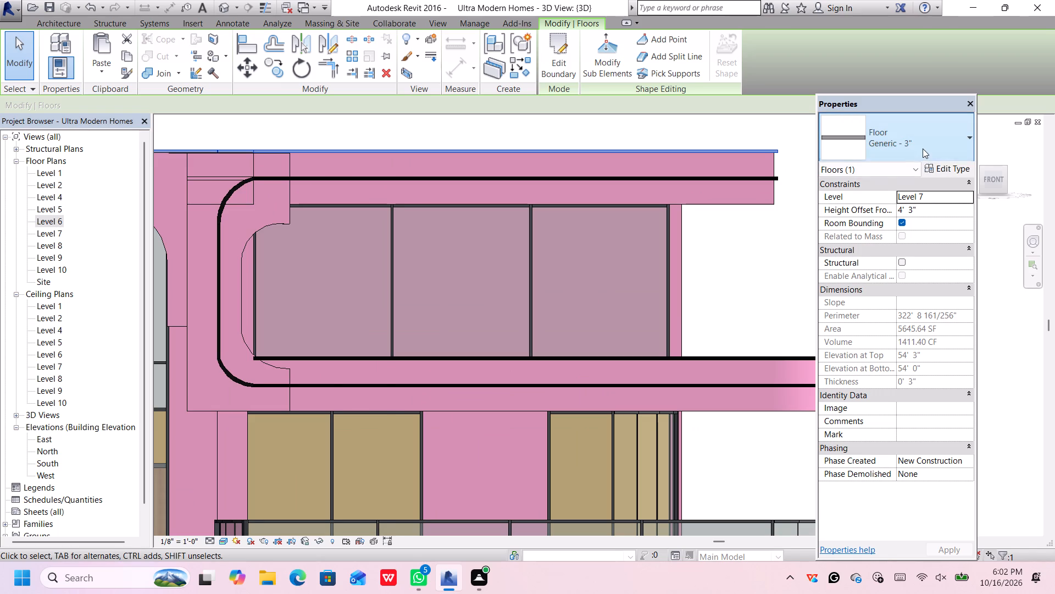
click(933, 149)
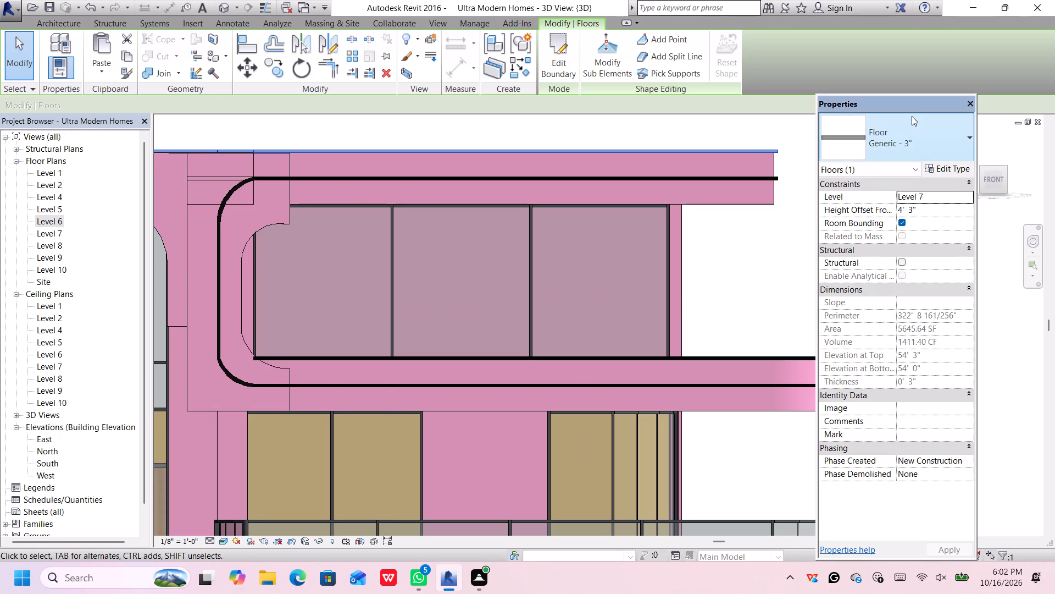
click(912, 117)
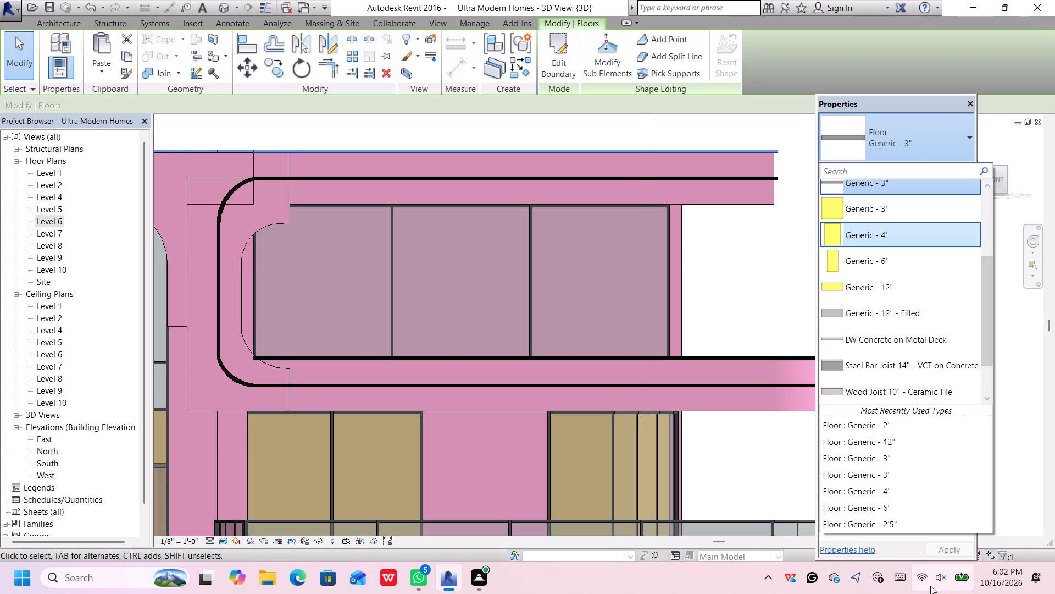
Close the Autodesk notification card covering the model.
click(615, 88)
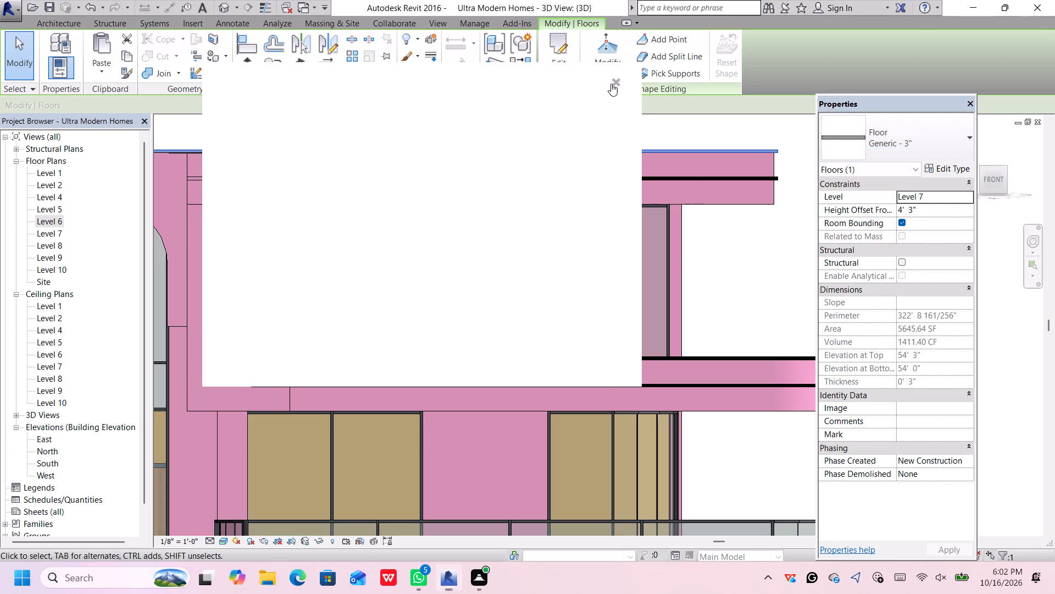
scroll(781, 137, down, 1)
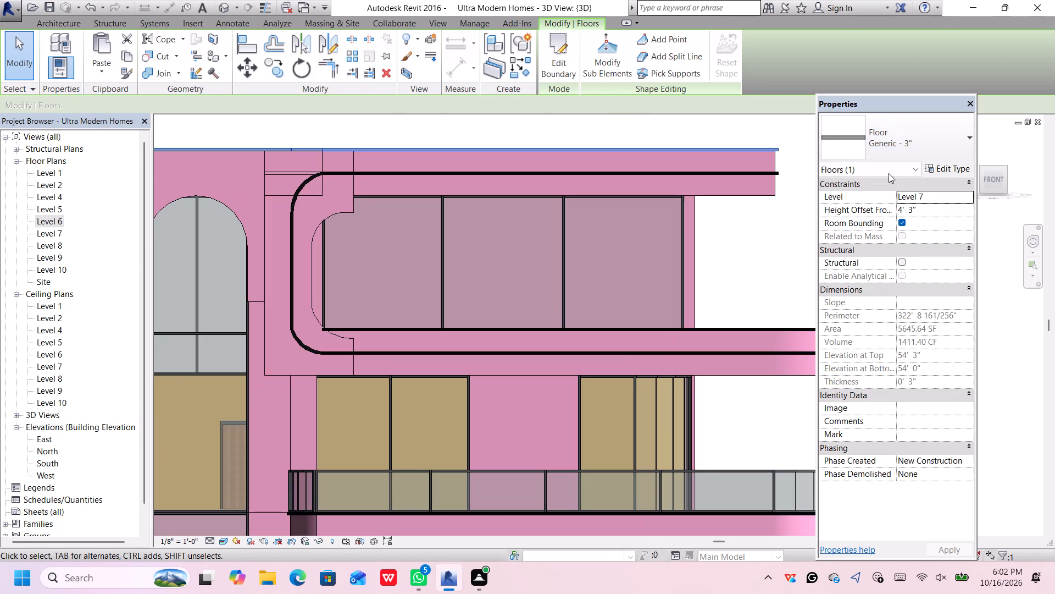
Duplicate the copied roof floor's Generic - 3" type under the name Generic - 5".
scroll(926, 187, up, 3)
click(955, 167)
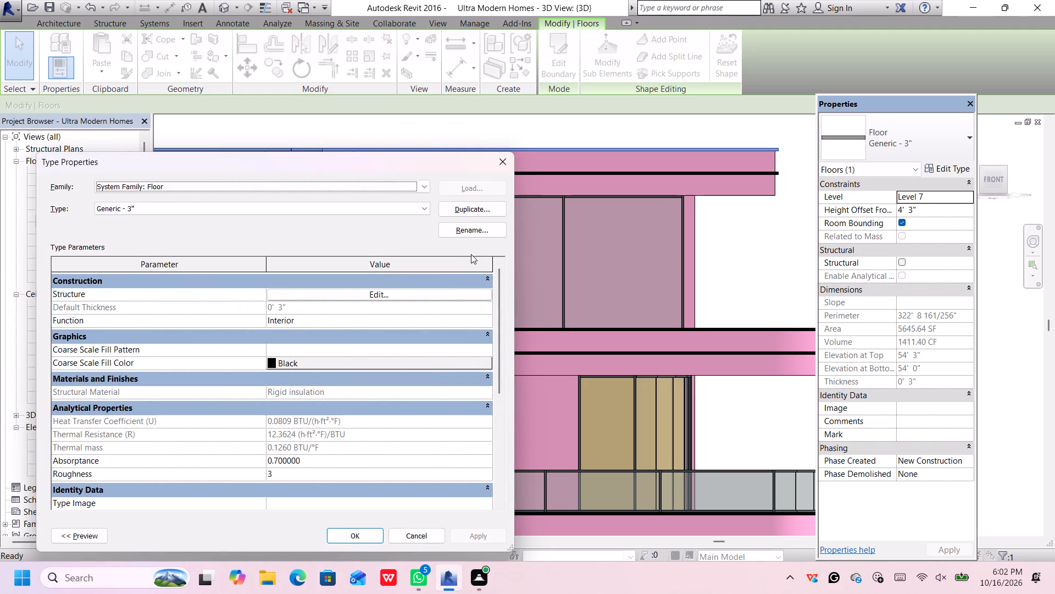
click(498, 205)
click(304, 342)
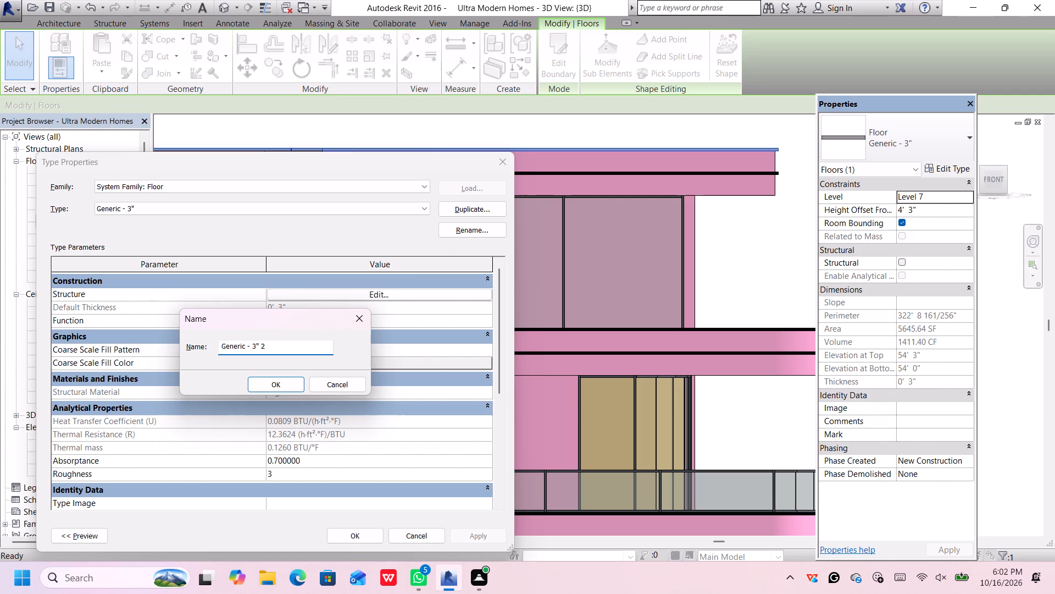
key(BackSpace)
key(BackSpace)
key(BackSpace)
key(BackSpace)
text(5")
key(Return)
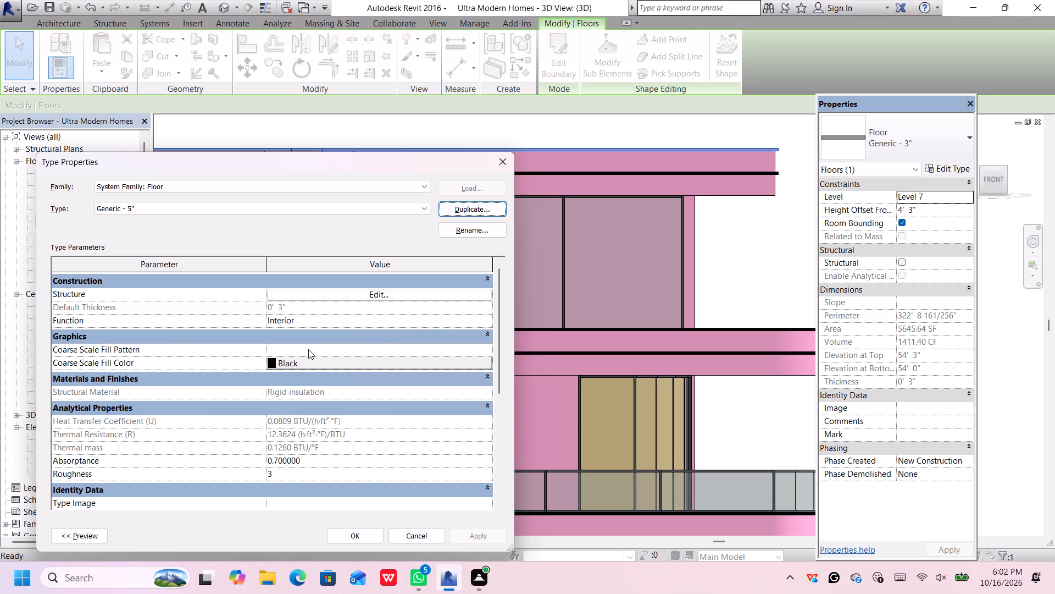
Set the Generic - 5" type's Rigid insulation structure layer to 5" thick and apply the type to the floor.
click(368, 291)
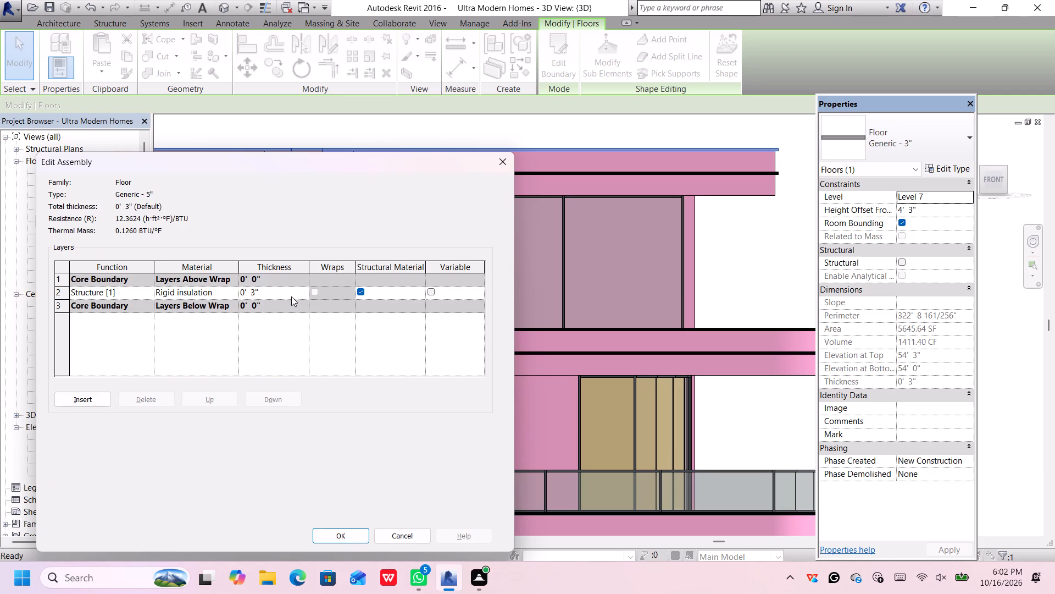
click(290, 295)
key(BackSpace)
text(5")
key(Return)
click(342, 540)
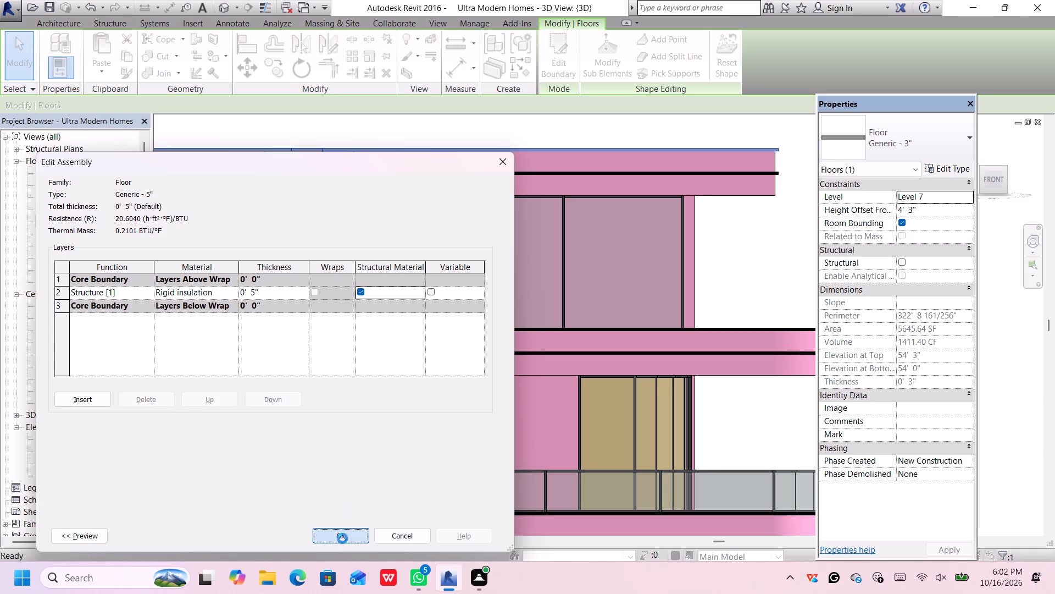
click(348, 531)
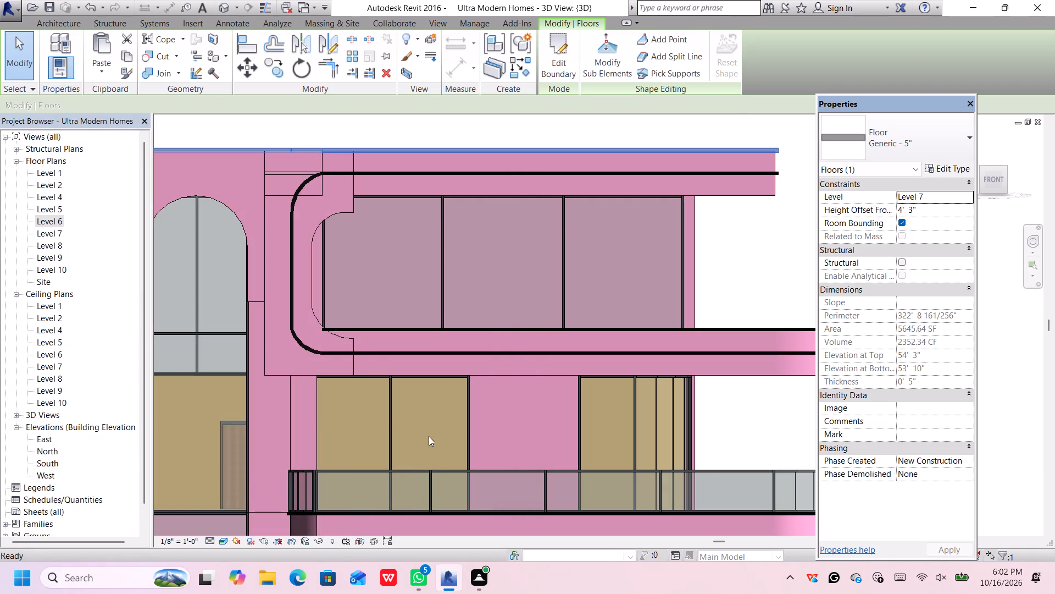
Set the Generic - 5" roof floor's height offset from Level 7 to 4' 5".
scroll(792, 141, up, 5)
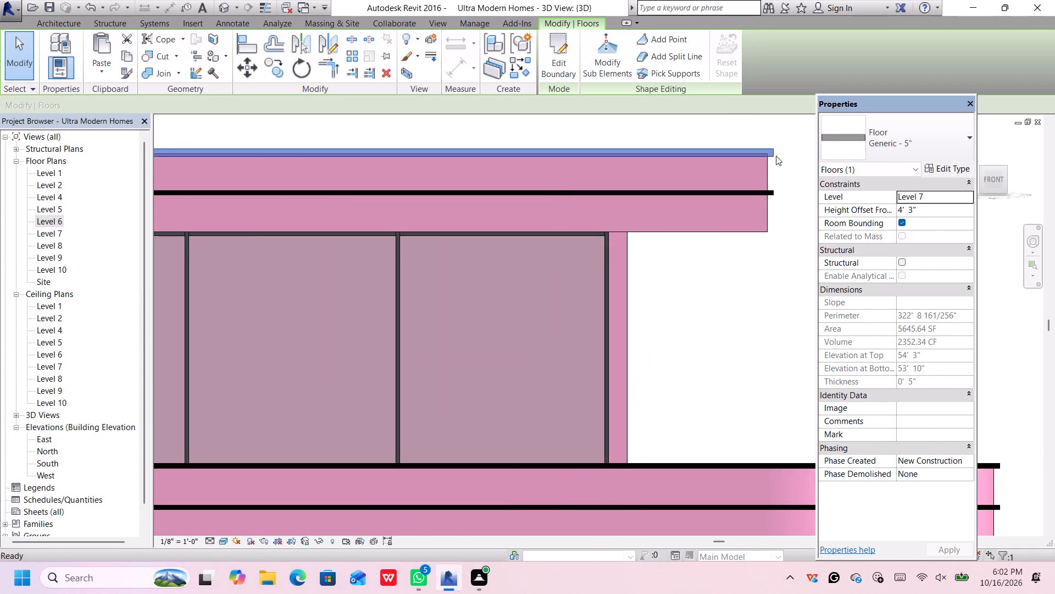
scroll(772, 157, up, 5)
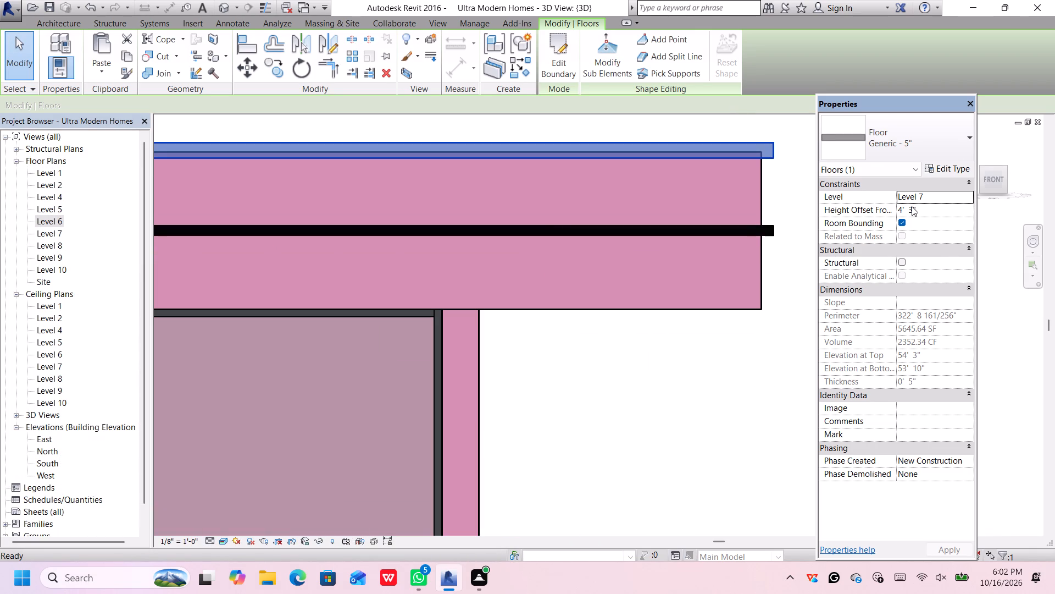
click(913, 208)
key(BackSpace)
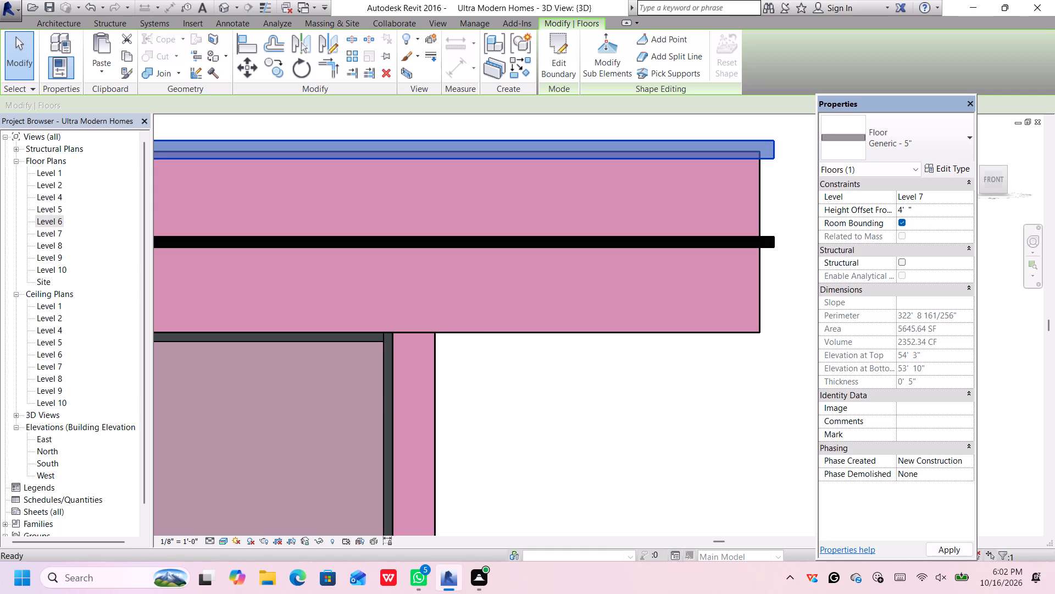
key(5)
key(Return)
click(782, 190)
Open the boundary sketch of the Generic - 5" floor on top of the roof for editing.
scroll(782, 190, down, 7)
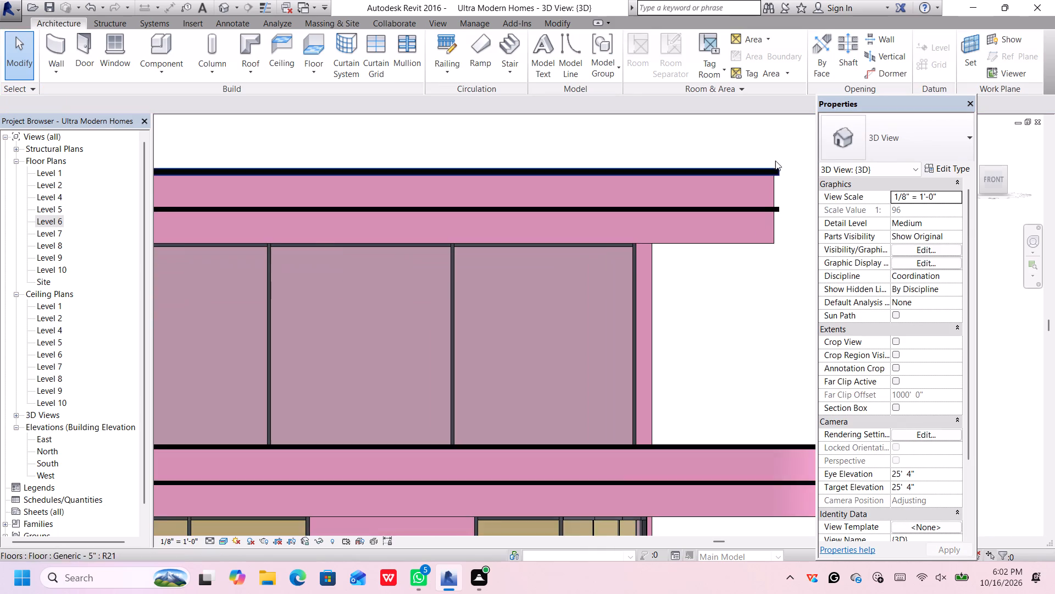
scroll(767, 140, down, 3)
scroll(690, 134, down, 2)
scroll(515, 109, down, 1)
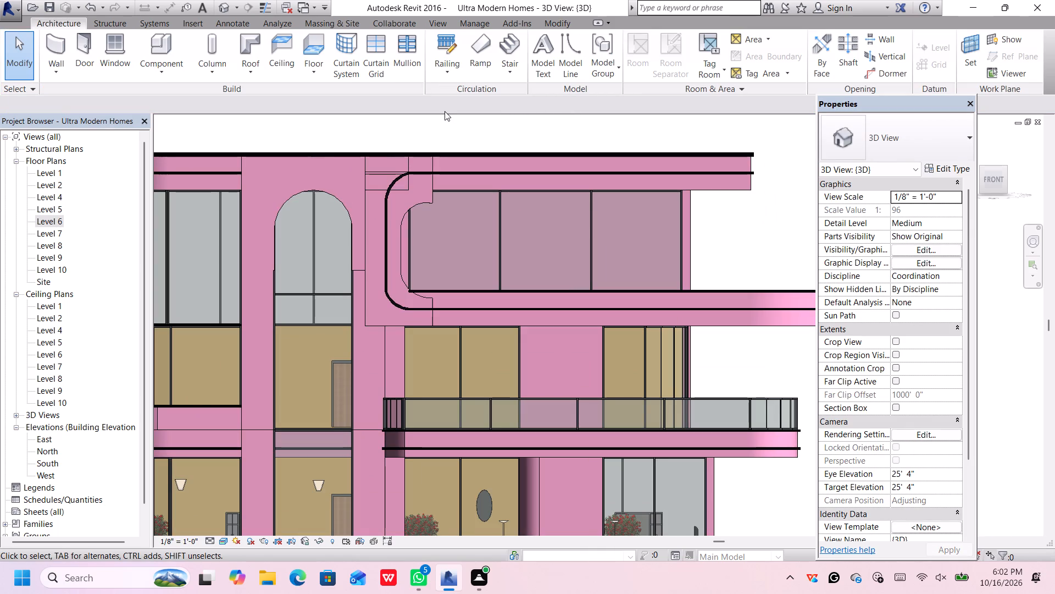
middle_drag(444, 111, 470, 134)
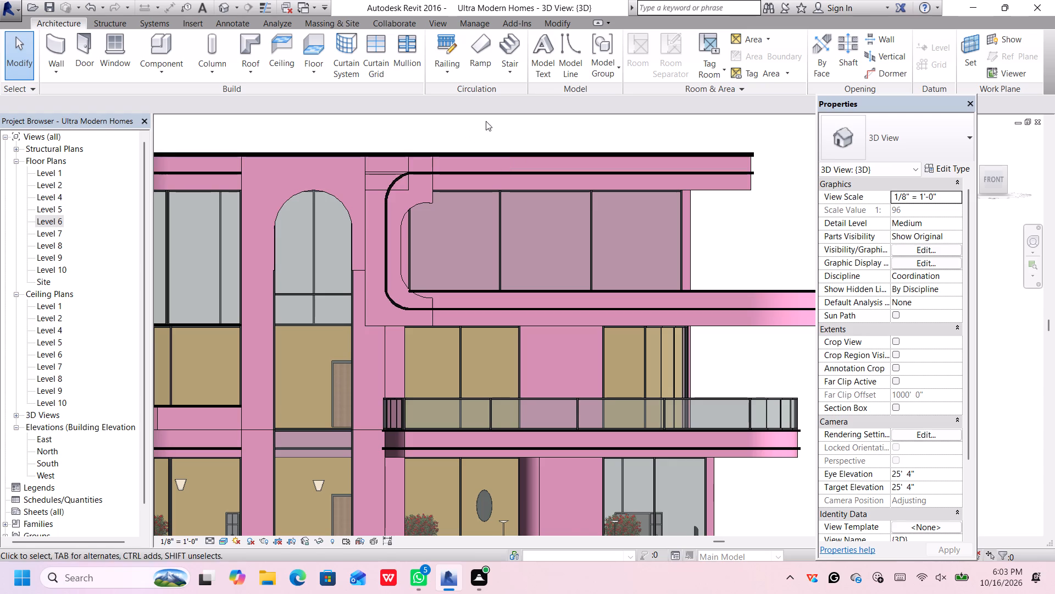
middle_drag(484, 119, 515, 155)
middle_drag(514, 153, 557, 241)
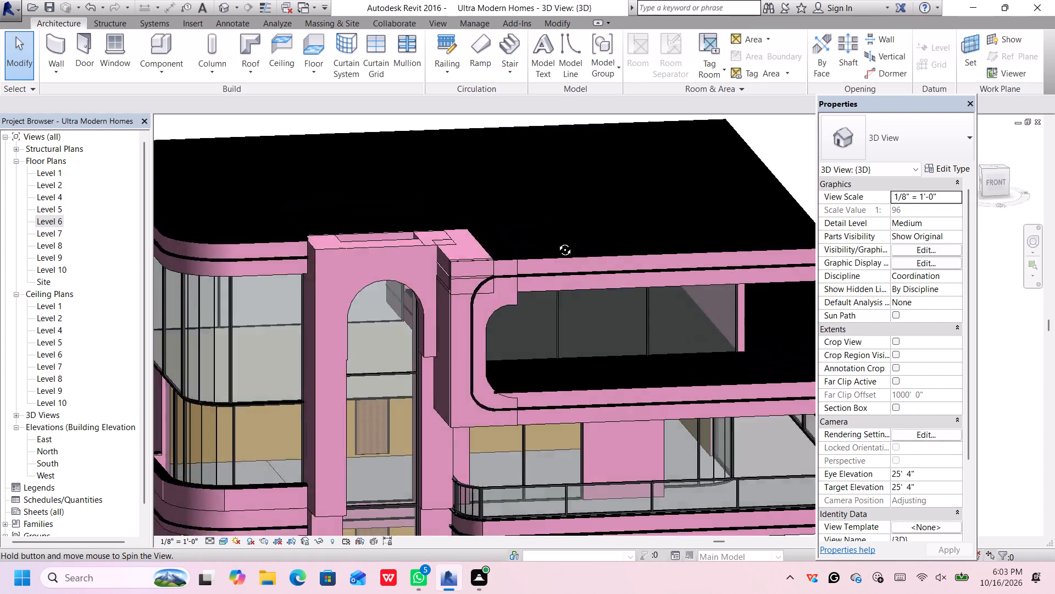
middle_drag(557, 241, 564, 257)
scroll(520, 236, up, 1)
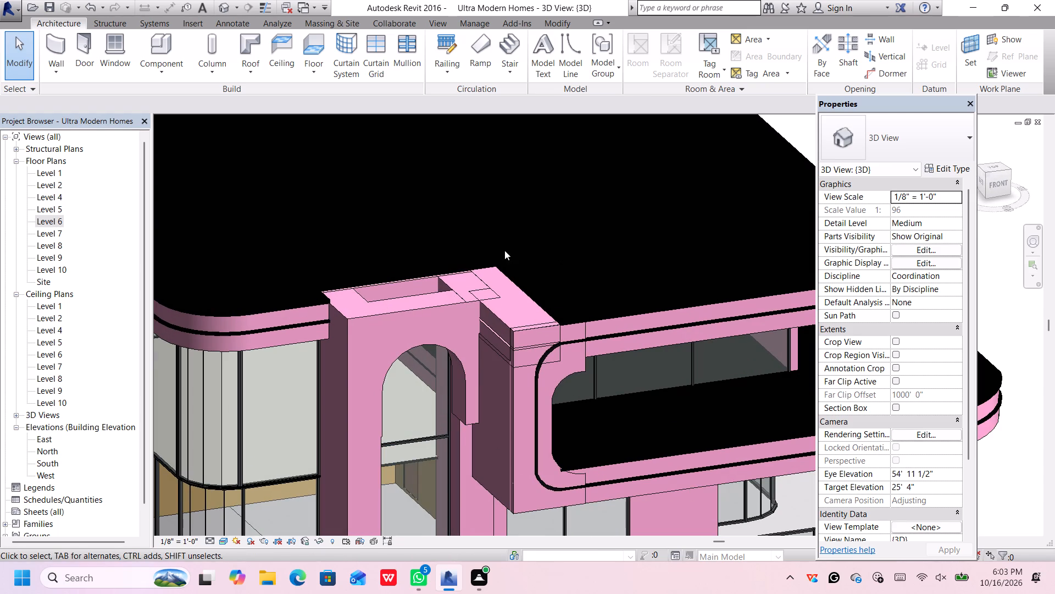
click(445, 269)
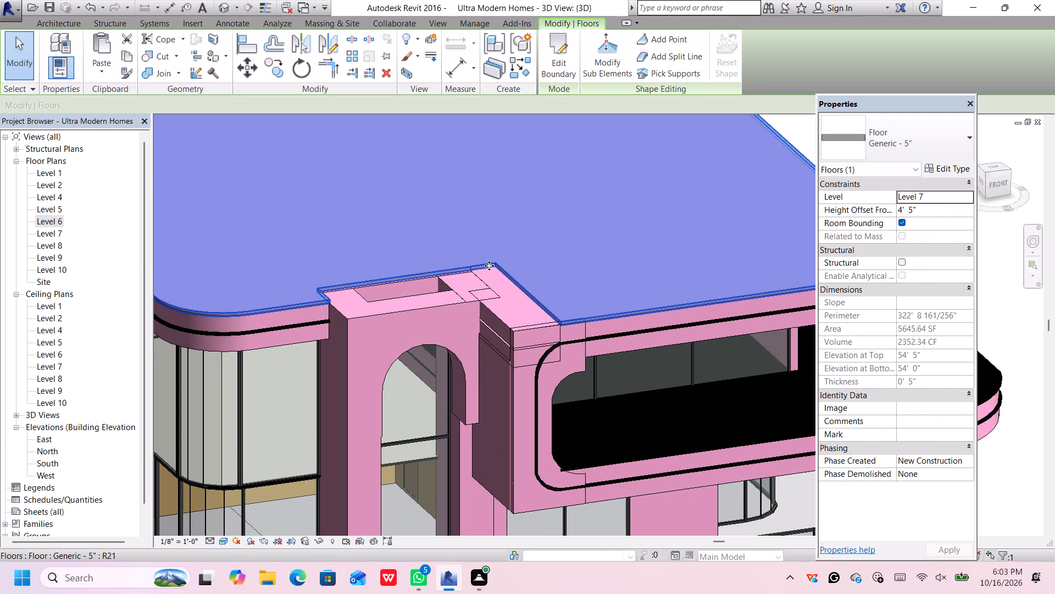
double_click(489, 265)
Delete the two horizontal lines and the short vertical line of the boundary notch behind the arched tower.
scroll(459, 279, up, 1)
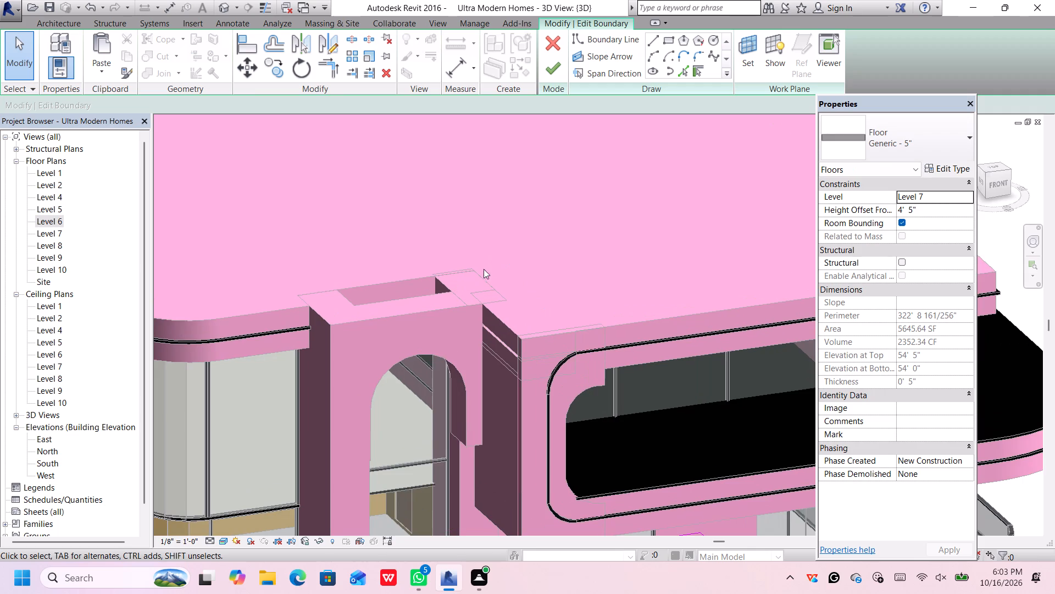
click(994, 167)
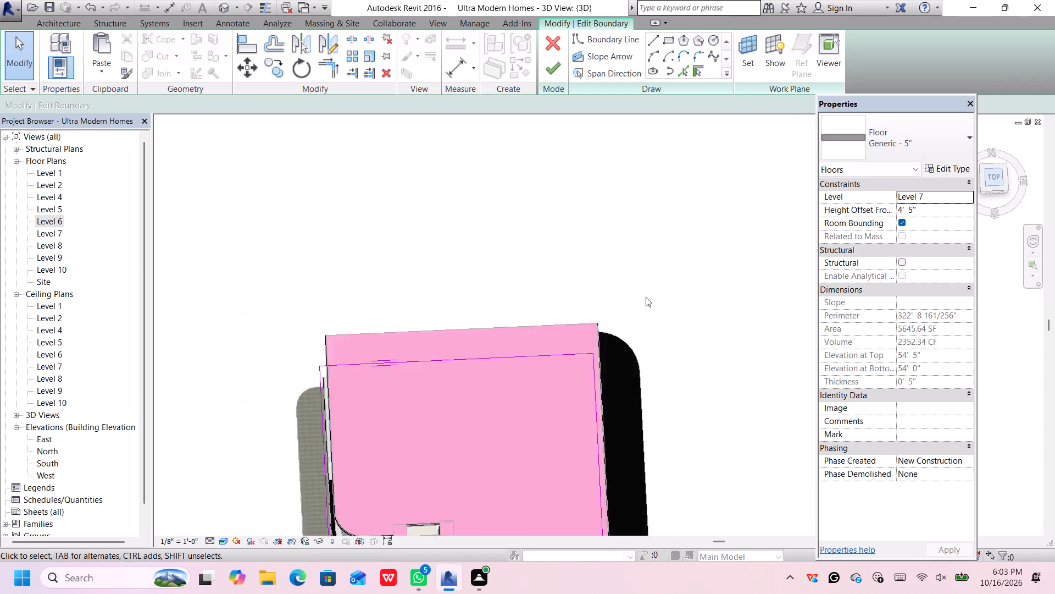
scroll(559, 422, up, 6)
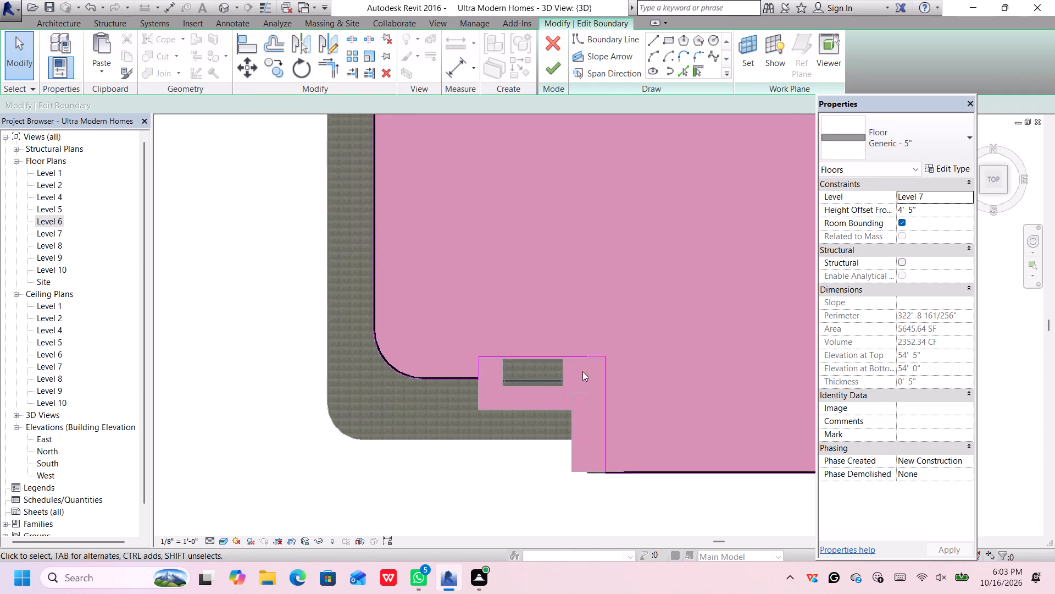
middle_drag(597, 356, 527, 337)
scroll(529, 335, up, 4)
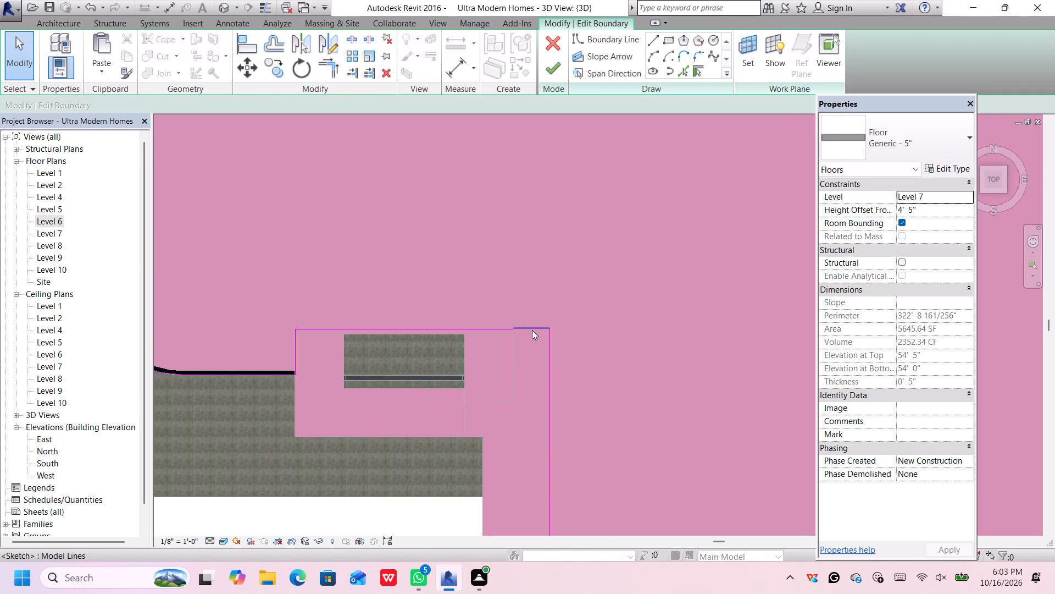
click(530, 327)
key(Delete)
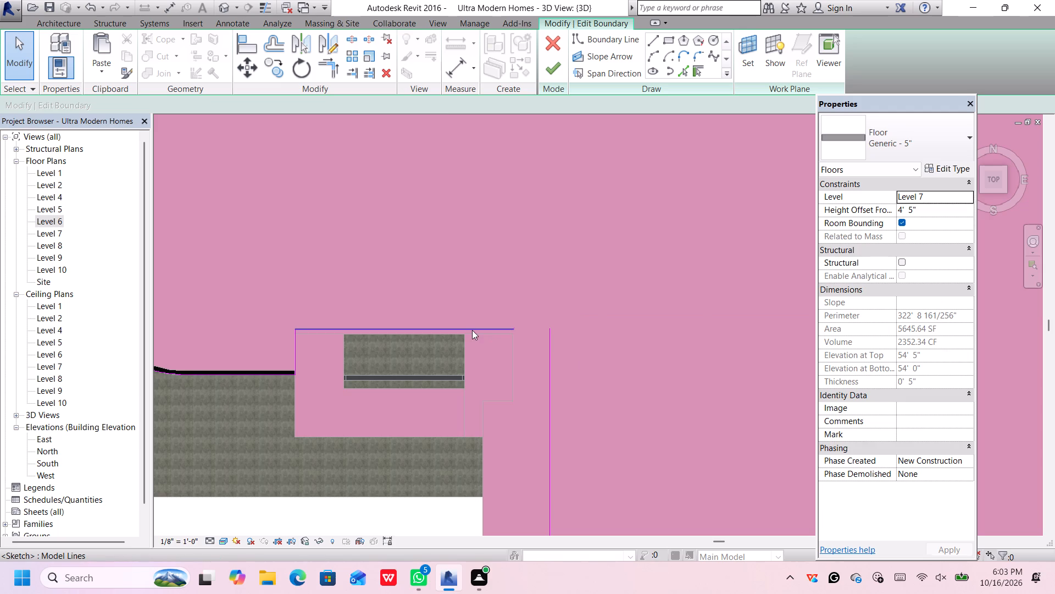
click(472, 328)
key(Delete)
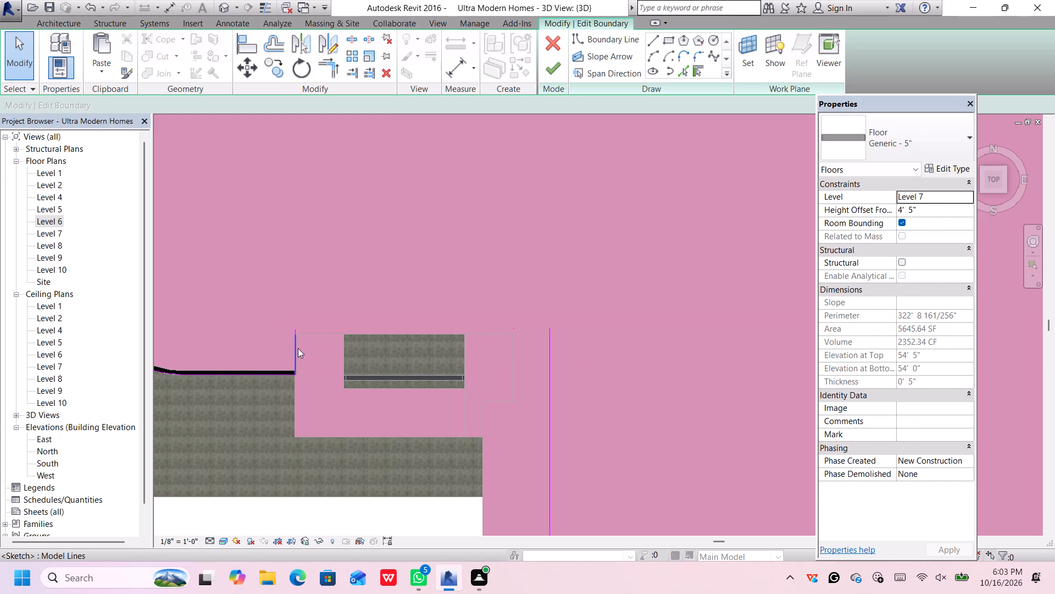
click(291, 355)
key(Delete)
scroll(297, 320, up, 4)
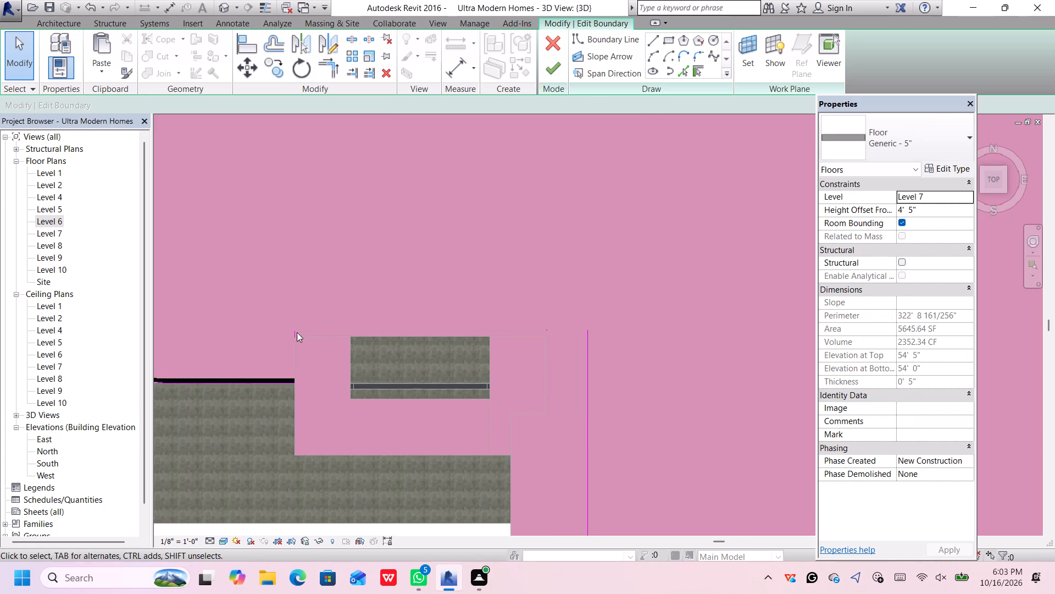
scroll(297, 332, up, 1)
Close the Autodesk notification card covering the model.
click(617, 81)
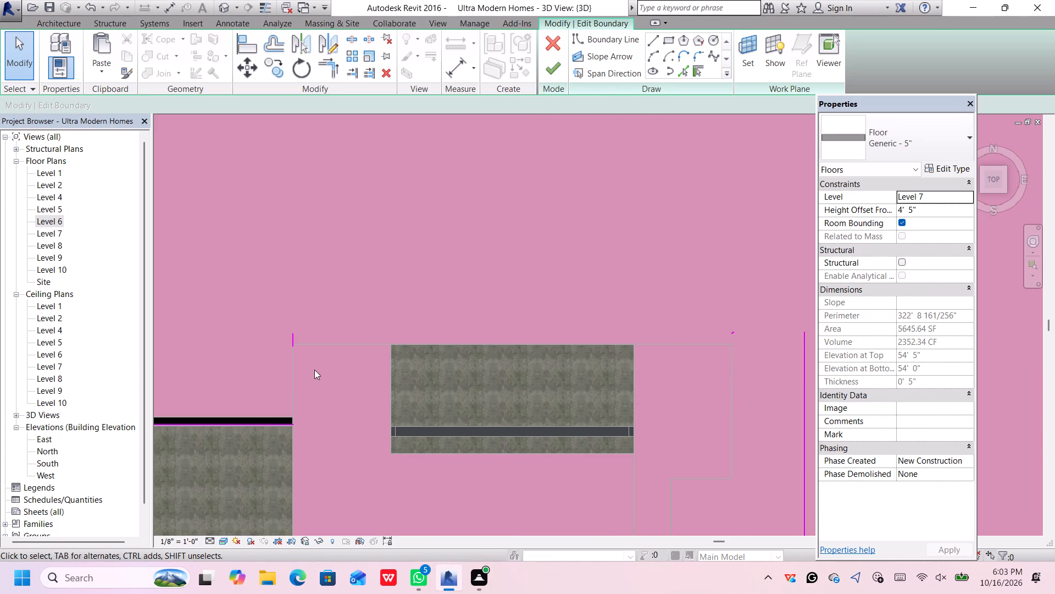
Delete the leftover vertical stub at the notch corner and the long vertical boundary line on the notch's far side.
click(292, 340)
key(Delete)
scroll(368, 329, down, 6)
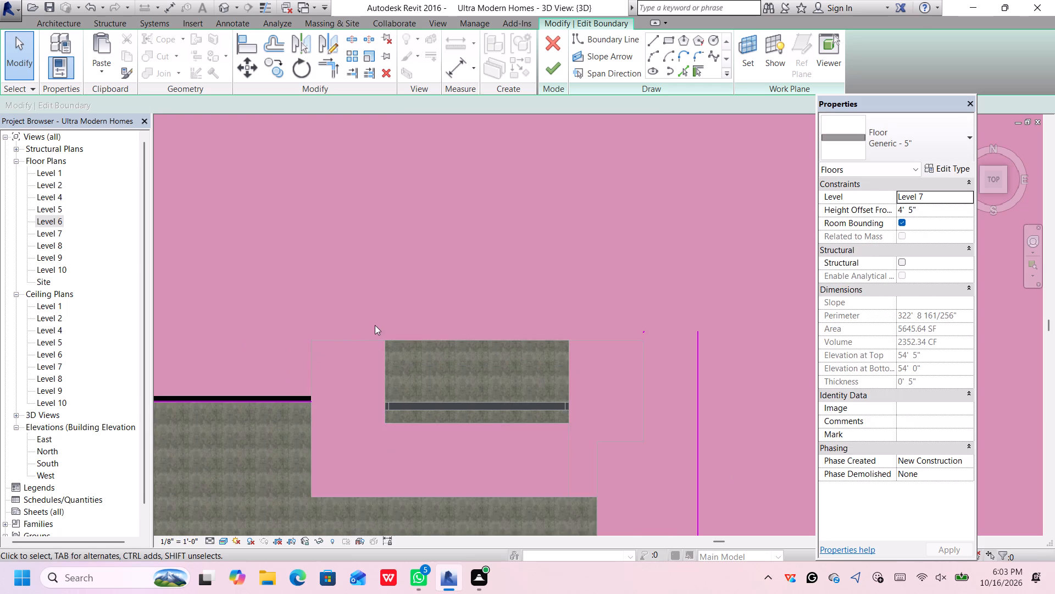
scroll(622, 394, up, 1)
click(549, 399)
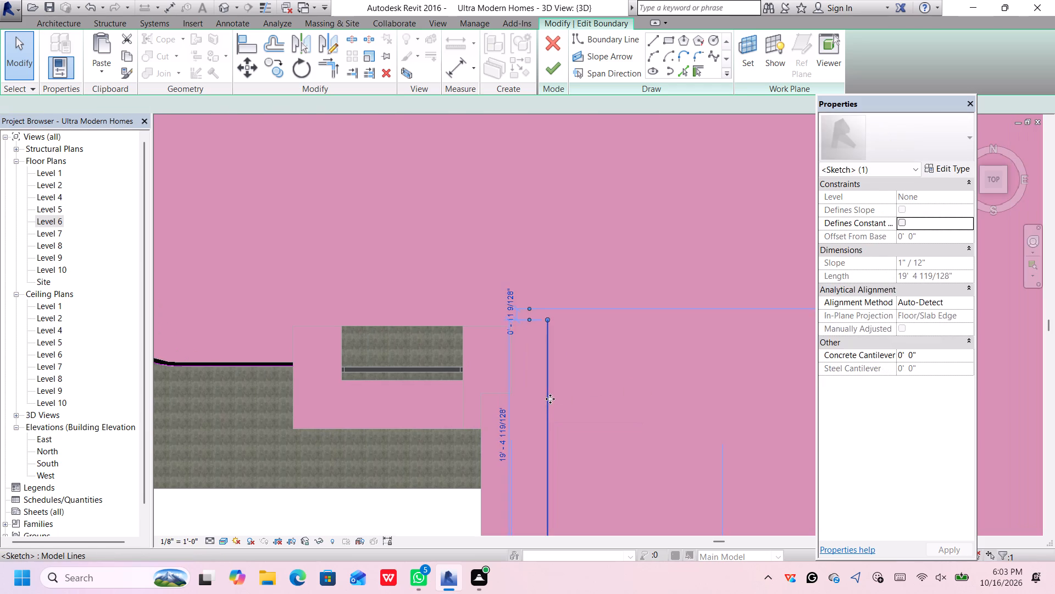
key(Delete)
Draw a vertical boundary line about 5'-7" toward the facade from the end of the short horizontal line beside the tower.
scroll(552, 395, down, 4)
scroll(556, 389, up, 1)
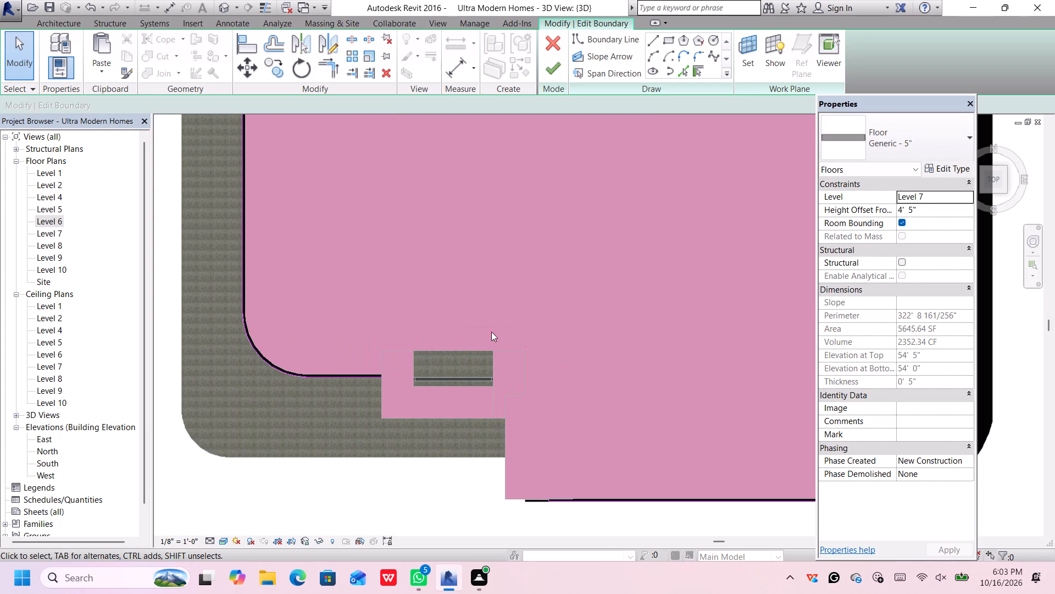
click(652, 36)
scroll(373, 398, up, 5)
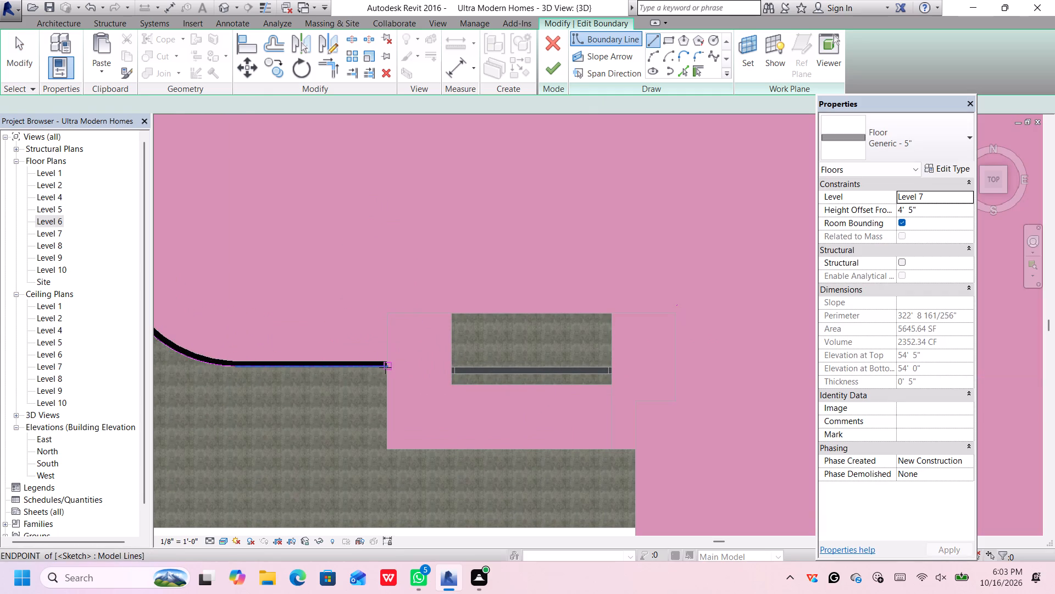
scroll(387, 359, up, 7)
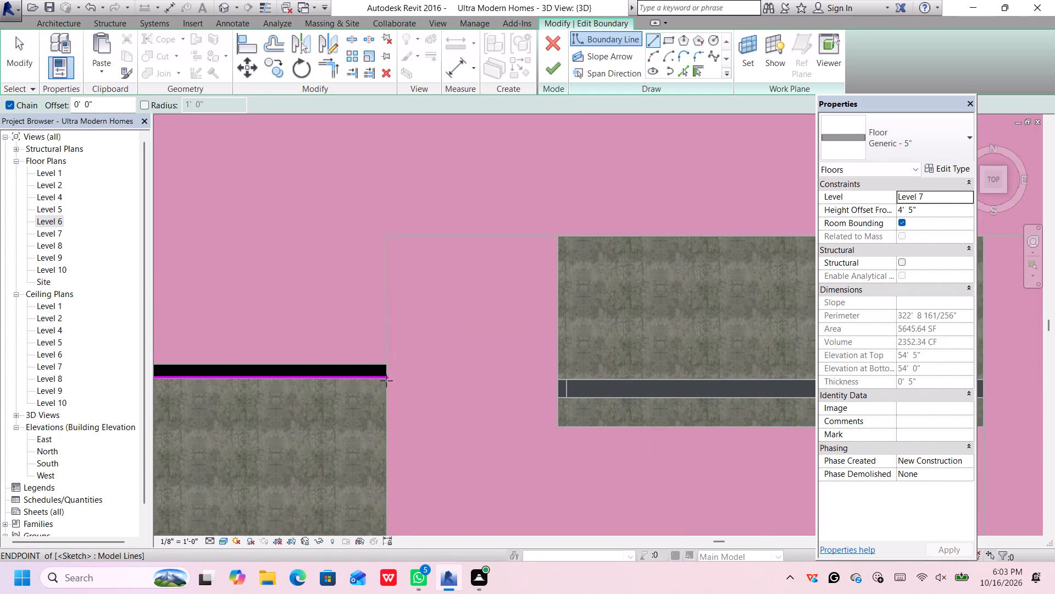
click(386, 381)
scroll(383, 376, down, 4)
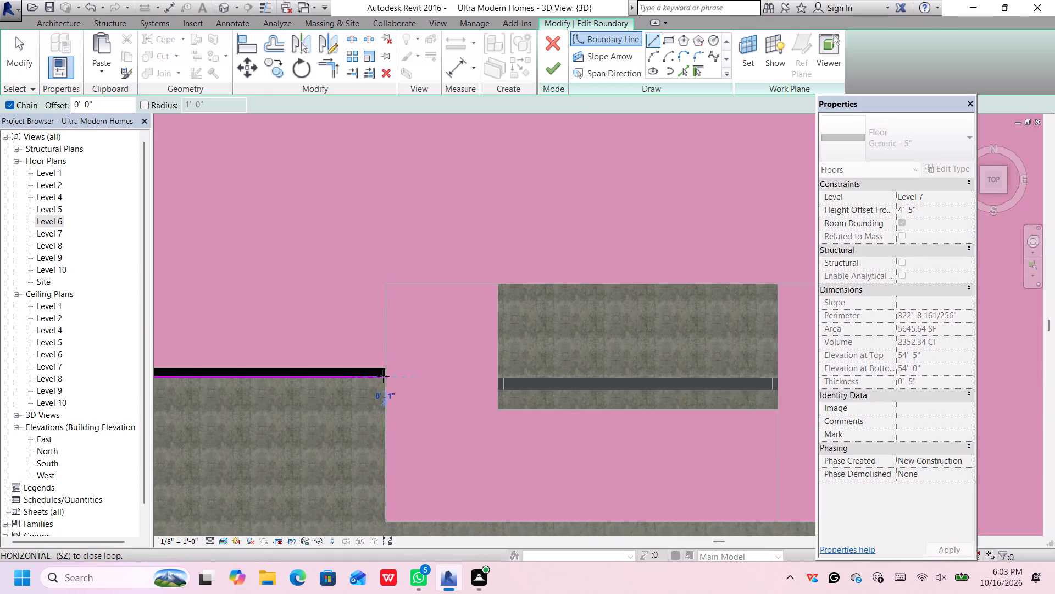
scroll(383, 376, down, 1)
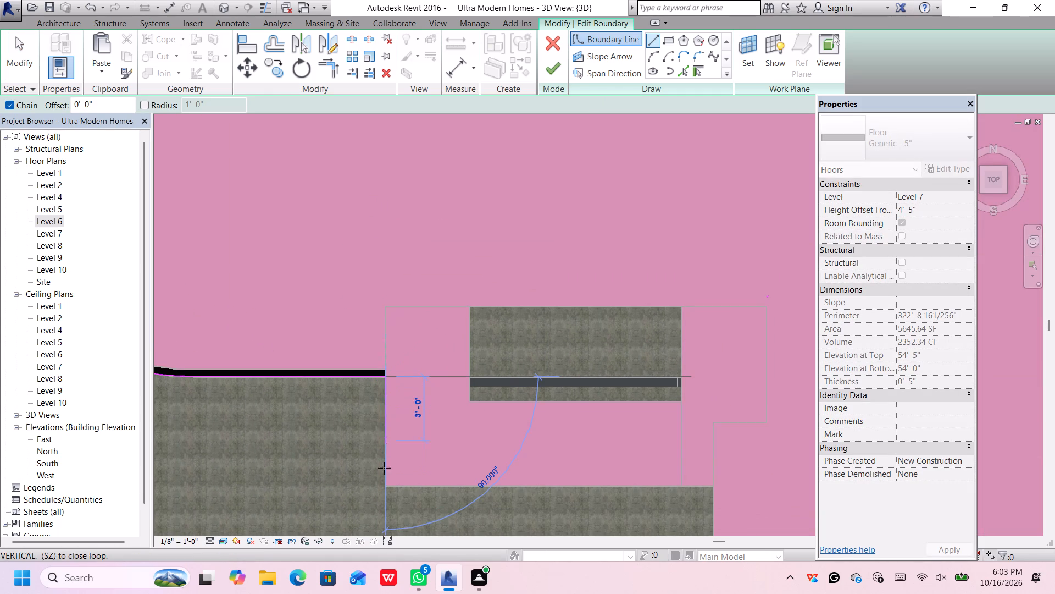
scroll(391, 506, up, 4)
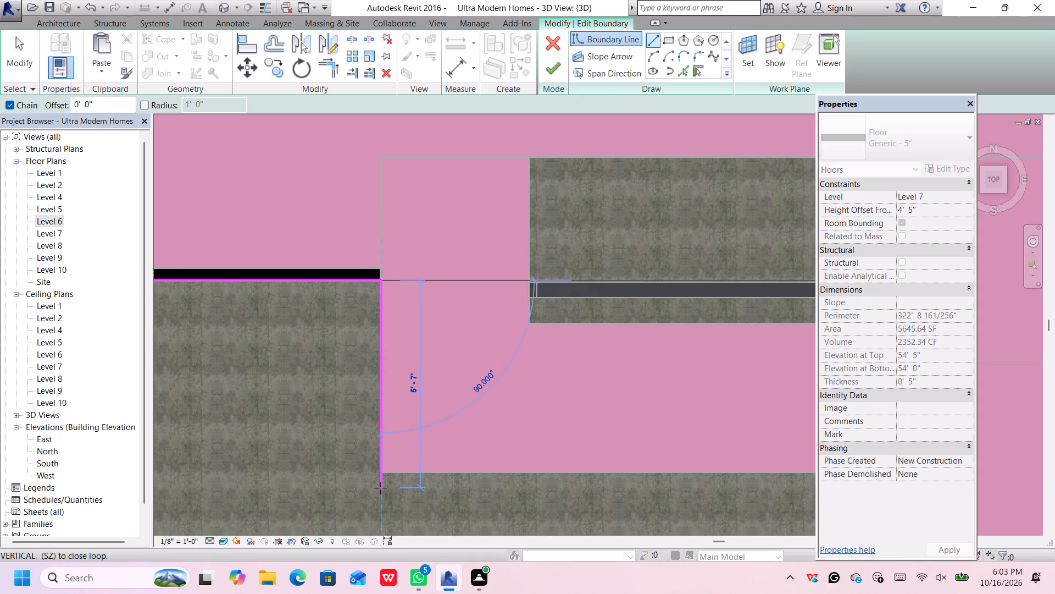
scroll(379, 483, down, 5)
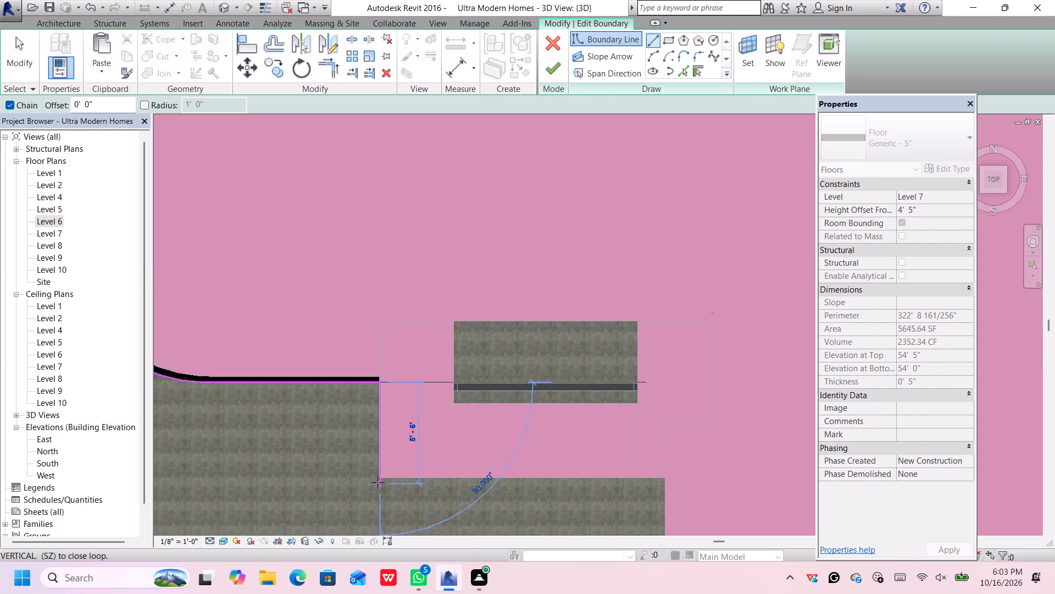
middle_drag(377, 482, 363, 410)
scroll(362, 419, up, 5)
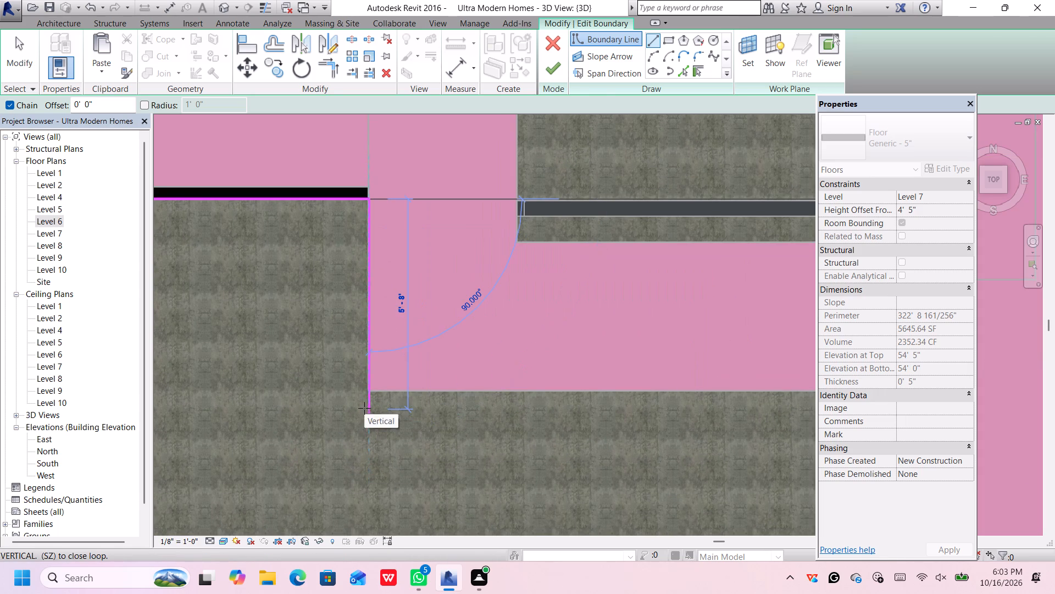
click(369, 405)
Continue the boundary with a horizontal line about 14'-11" long in front of the tower, ending just short of the slab's step.
scroll(453, 404, down, 4)
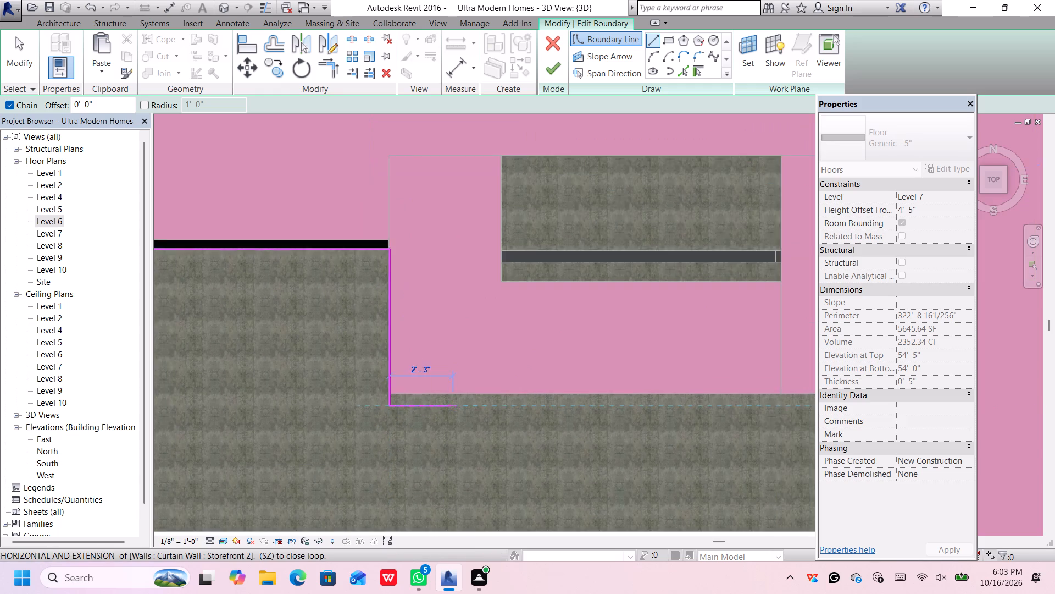
scroll(456, 406, down, 2)
scroll(641, 408, up, 3)
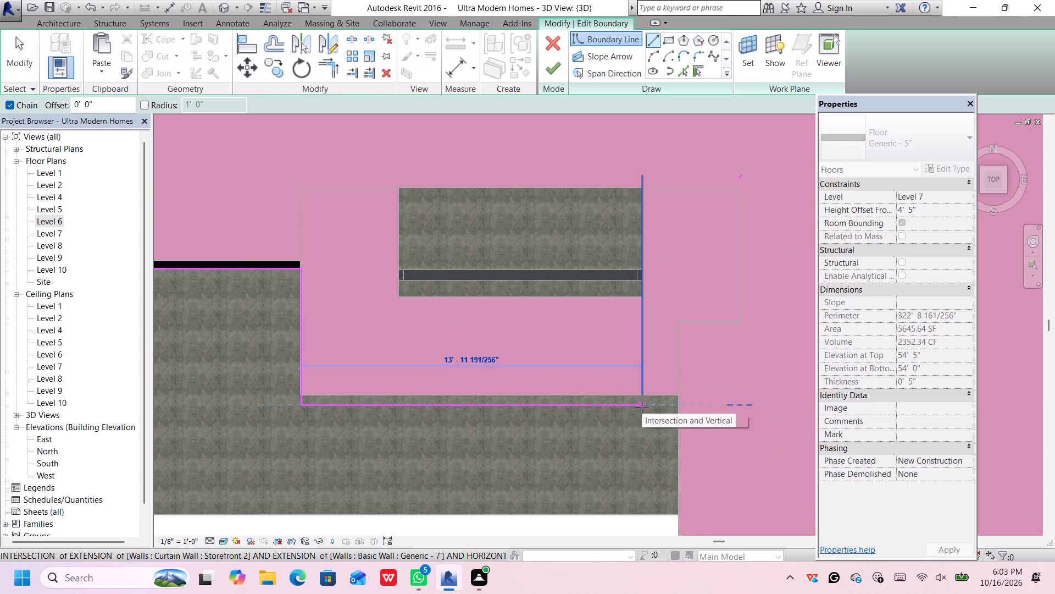
scroll(636, 419, down, 6)
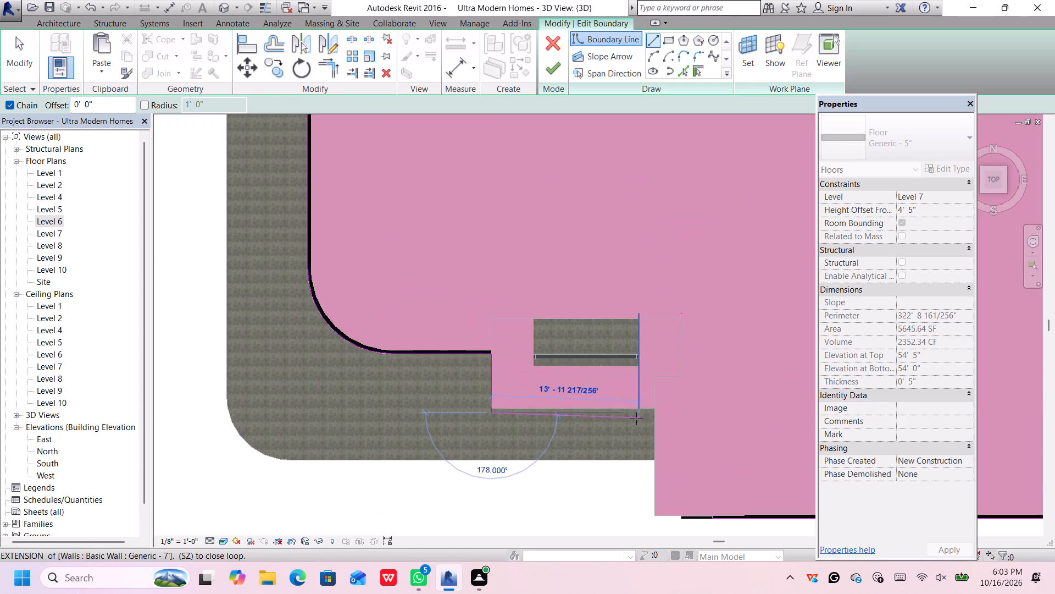
scroll(652, 424, up, 2)
middle_drag(695, 469, 599, 359)
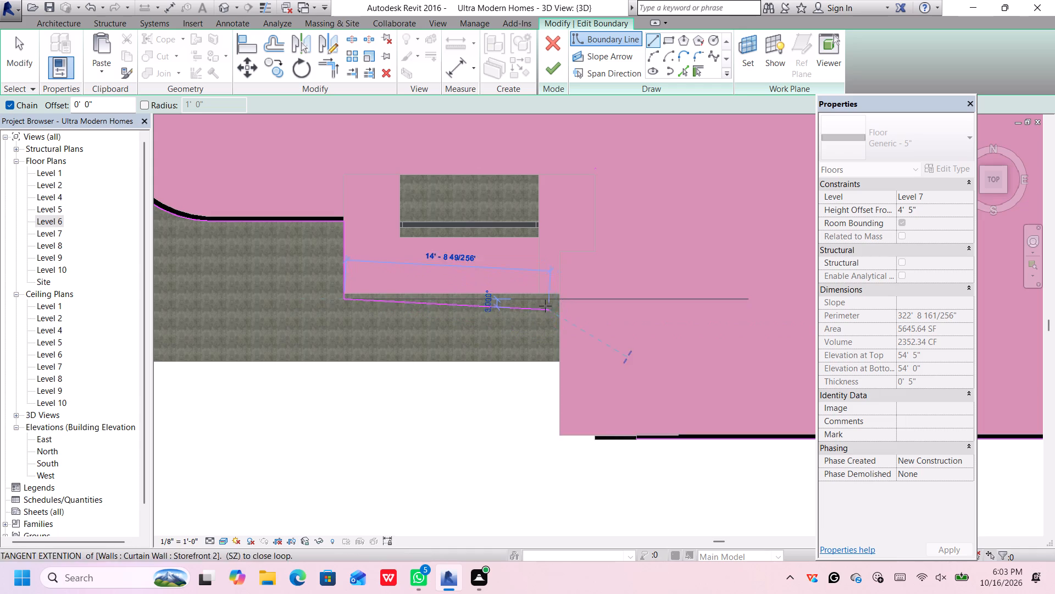
scroll(548, 301, up, 4)
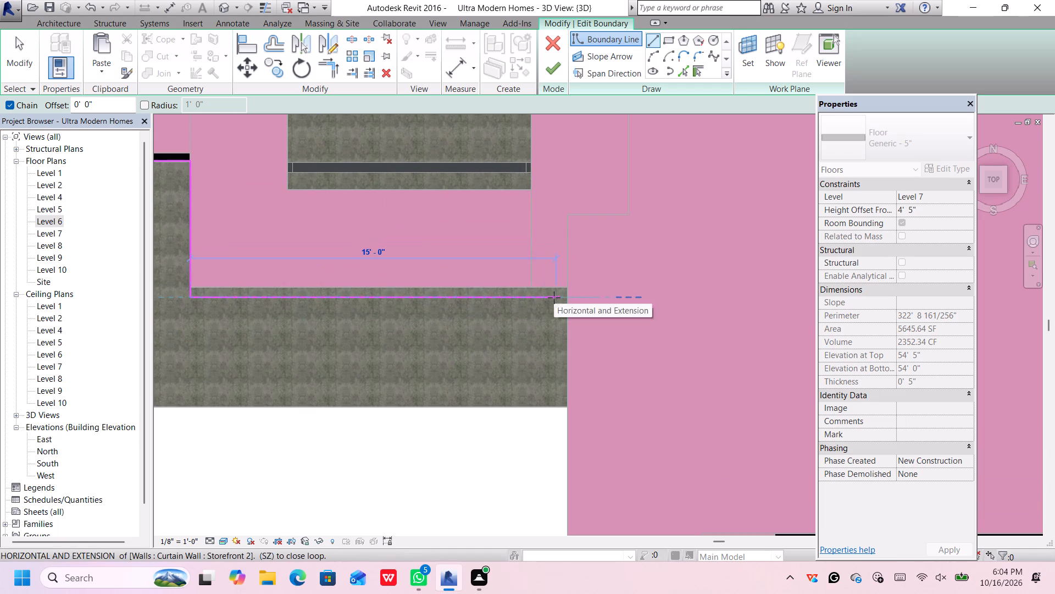
scroll(554, 298, up, 2)
click(554, 298)
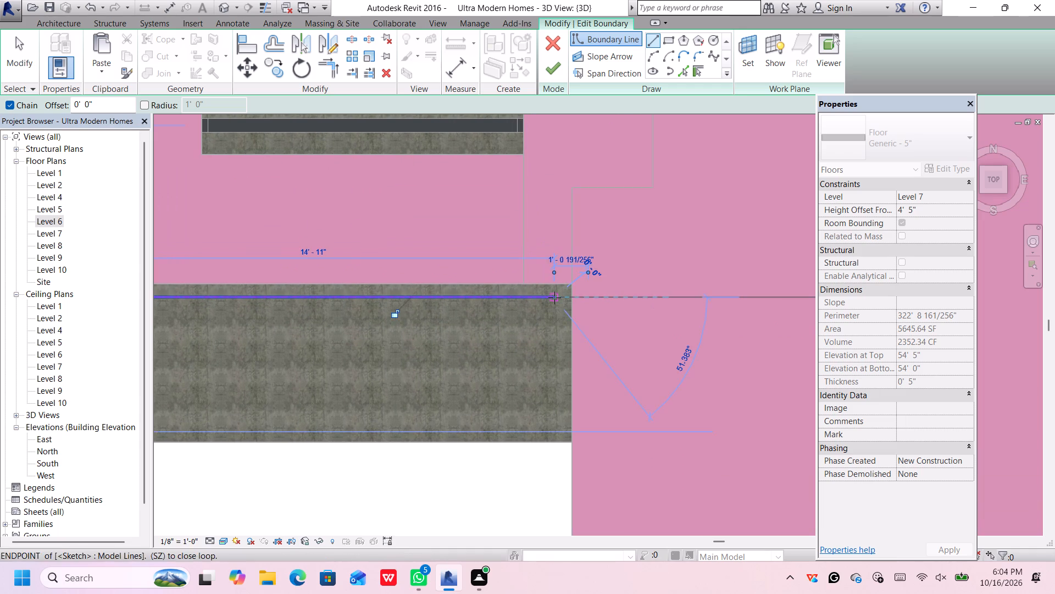
Continue the boundary with a vertical line about 10'-1" long, reaching the outer face of the front wall.
scroll(554, 299, down, 5)
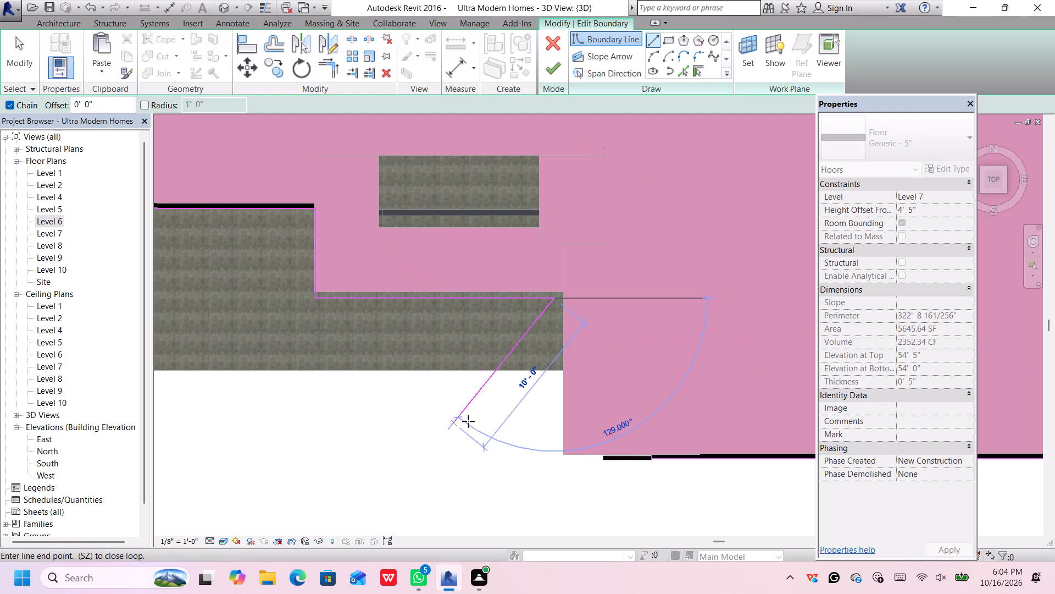
scroll(538, 443, up, 1)
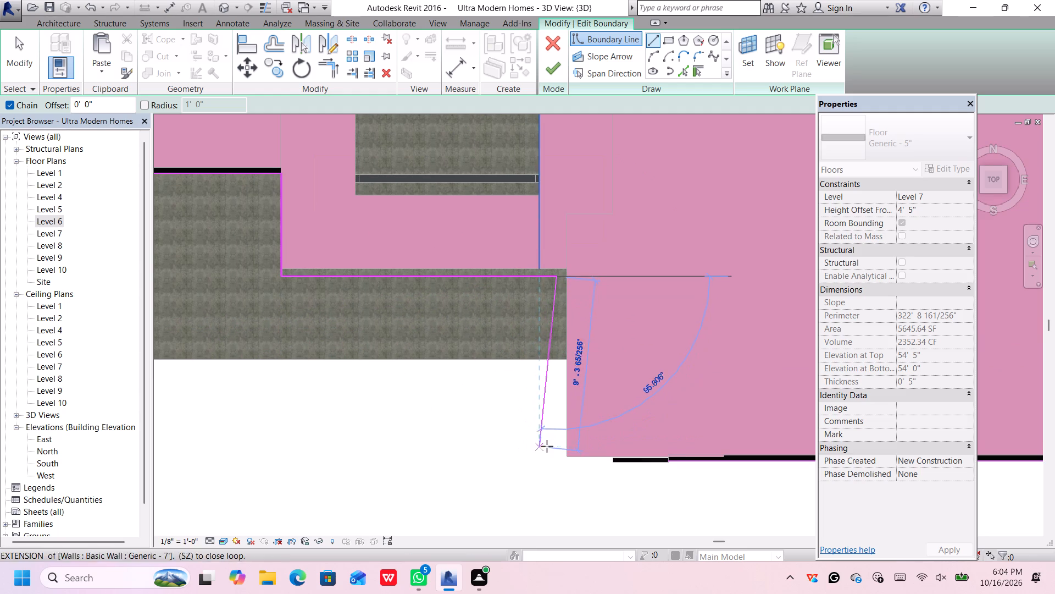
scroll(562, 449, up, 3)
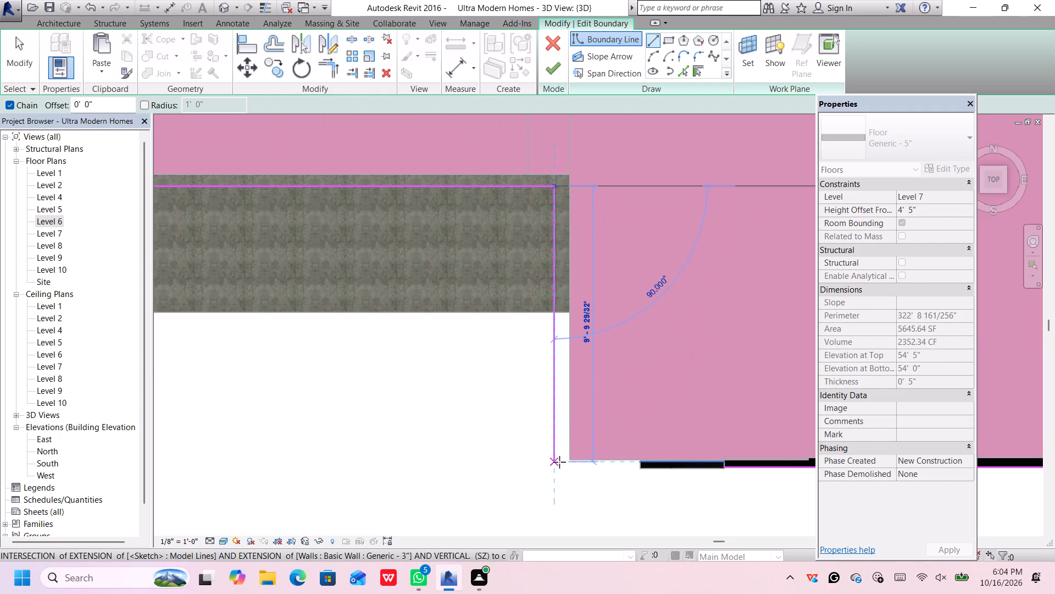
scroll(560, 458, down, 3)
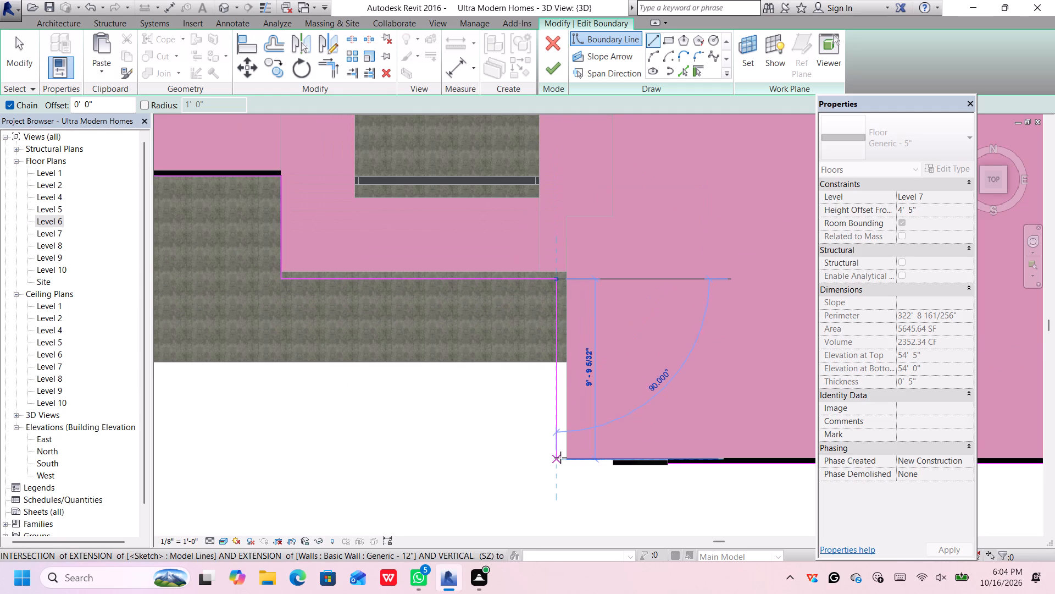
middle_drag(560, 458, 514, 447)
scroll(514, 447, up, 5)
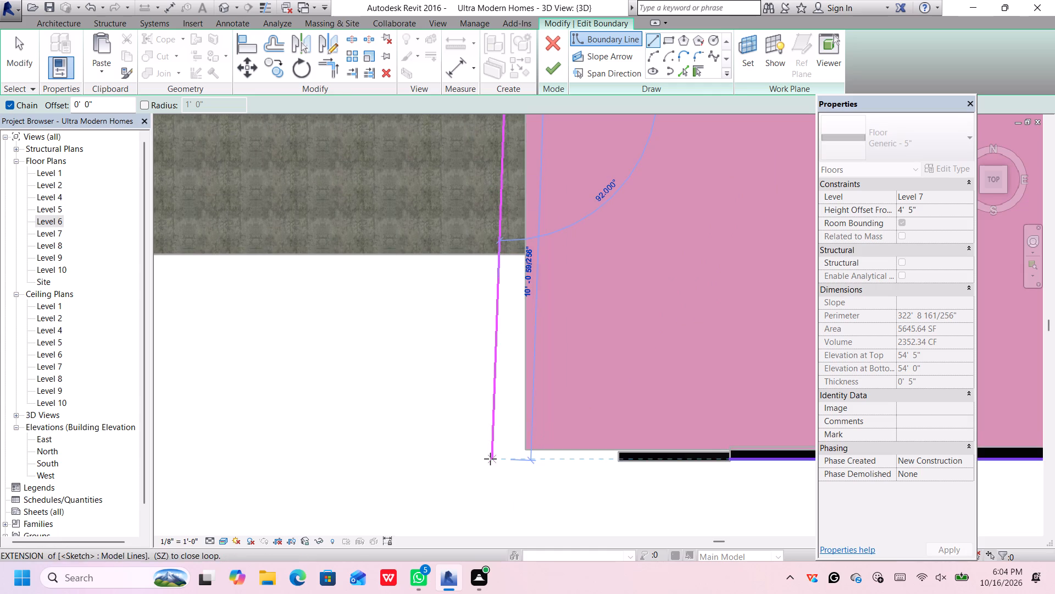
scroll(497, 453, down, 1)
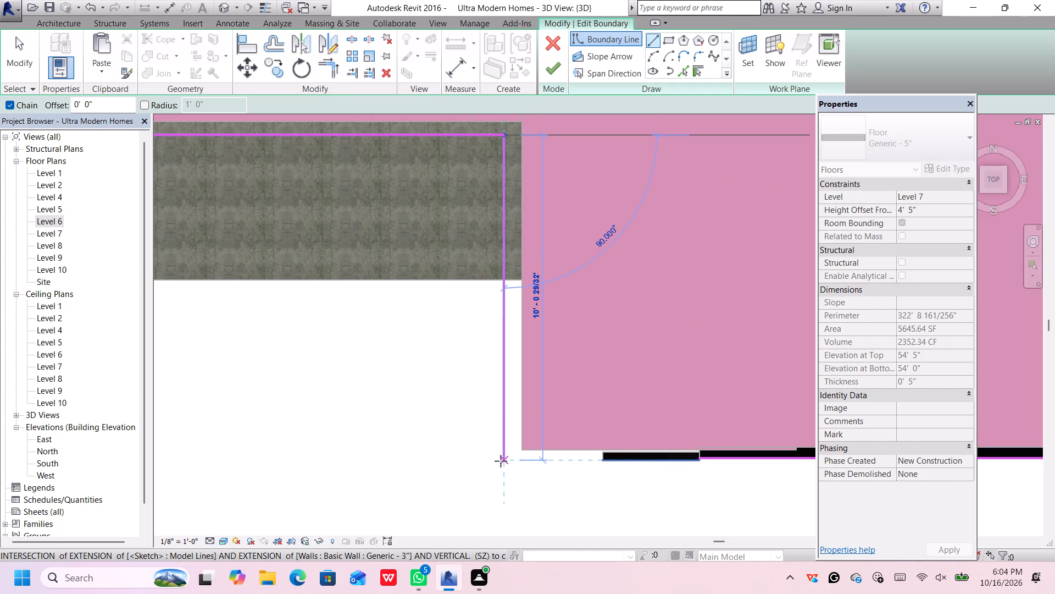
click(502, 461)
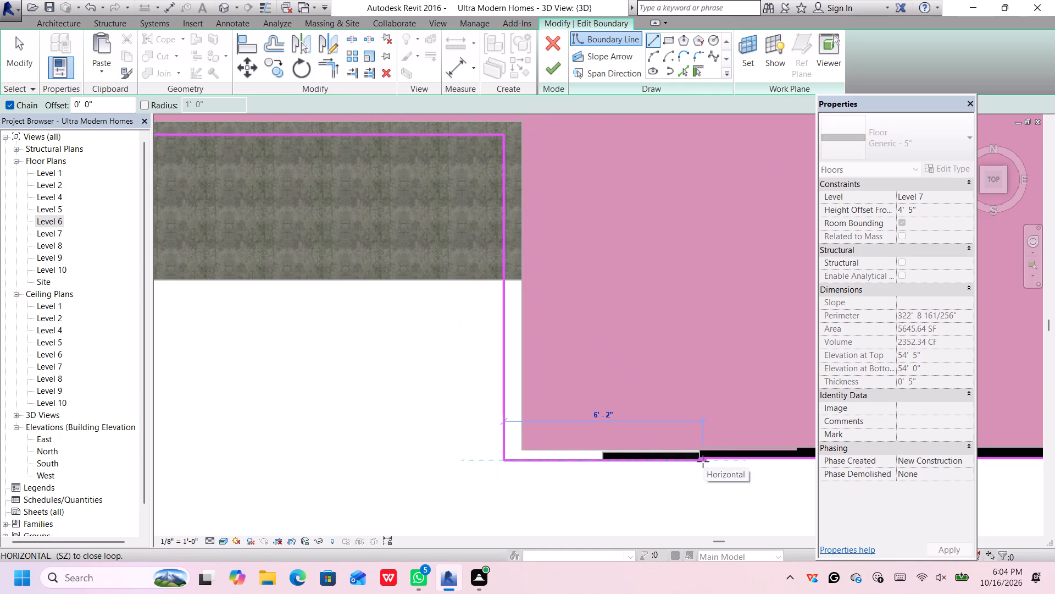
Draw a horizontal boundary line about 6'-1" long from the end of the front boundary line back to the new vertical line.
scroll(702, 456, up, 11)
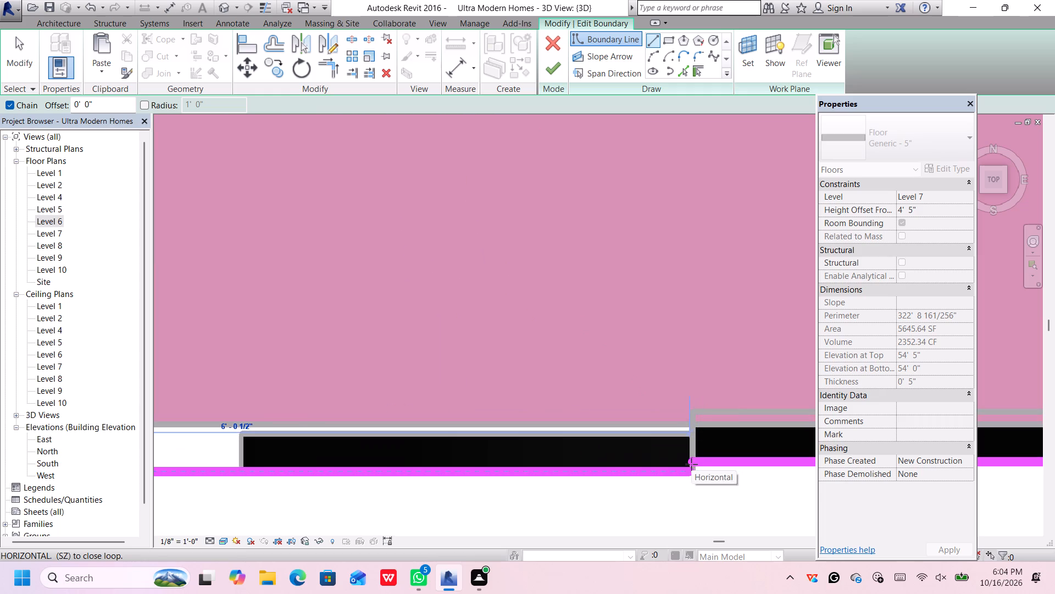
scroll(691, 464, down, 6)
scroll(691, 464, up, 1)
key(Escape)
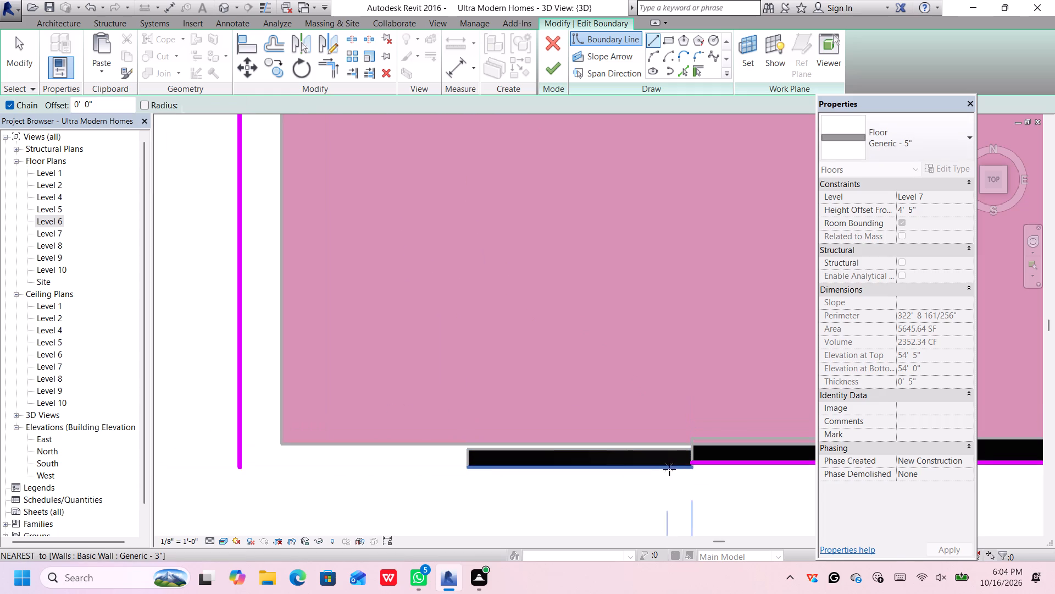
click(690, 461)
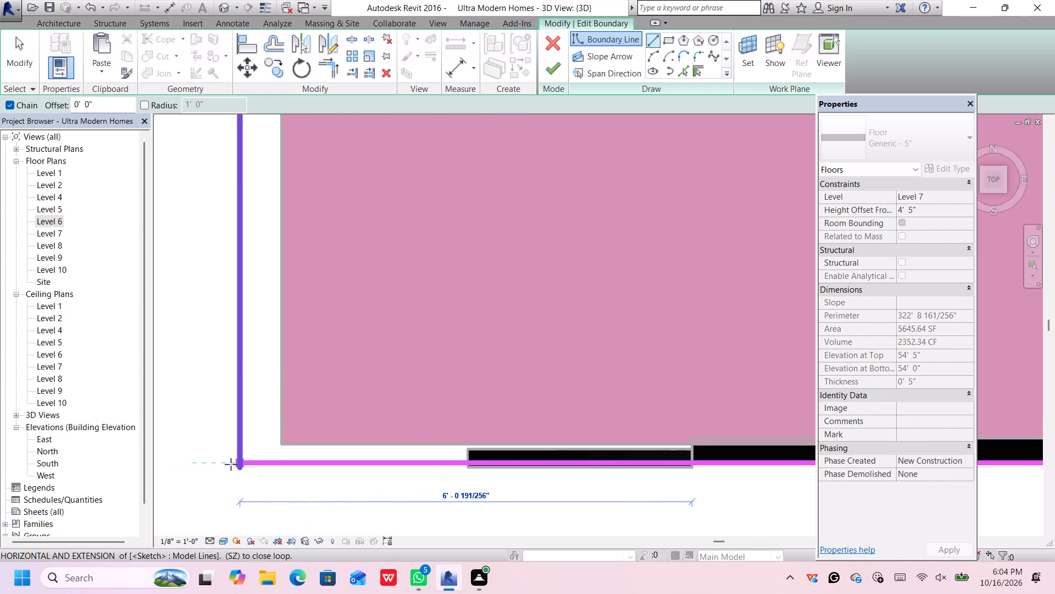
click(240, 461)
key(Escape)
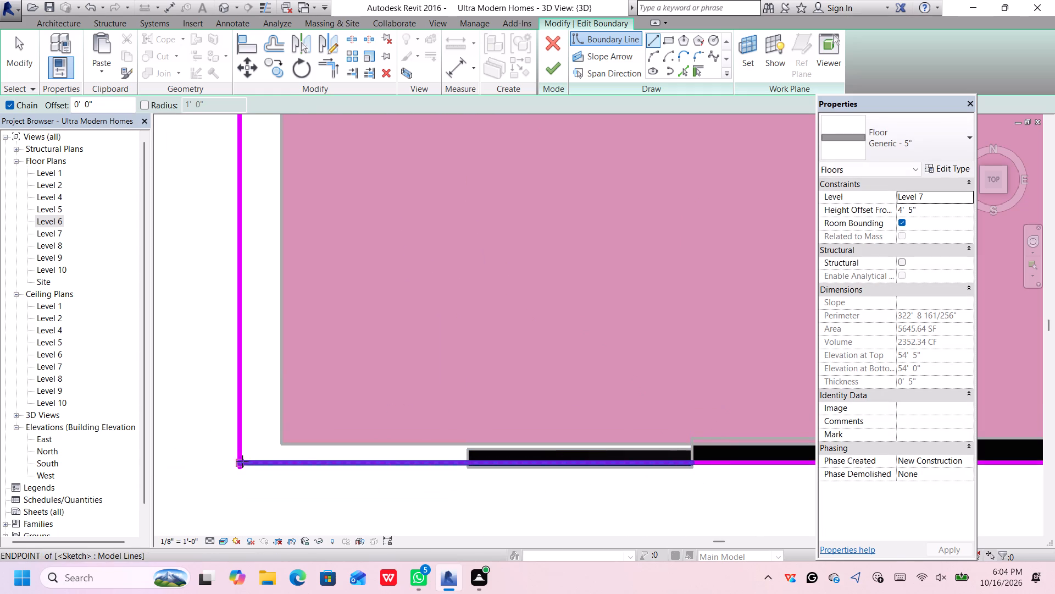
Shorten the overhanging end of the new vertical boundary line to meet the front horizontal line at the corner.
key(Escape)
click(240, 468)
scroll(240, 467, up, 2)
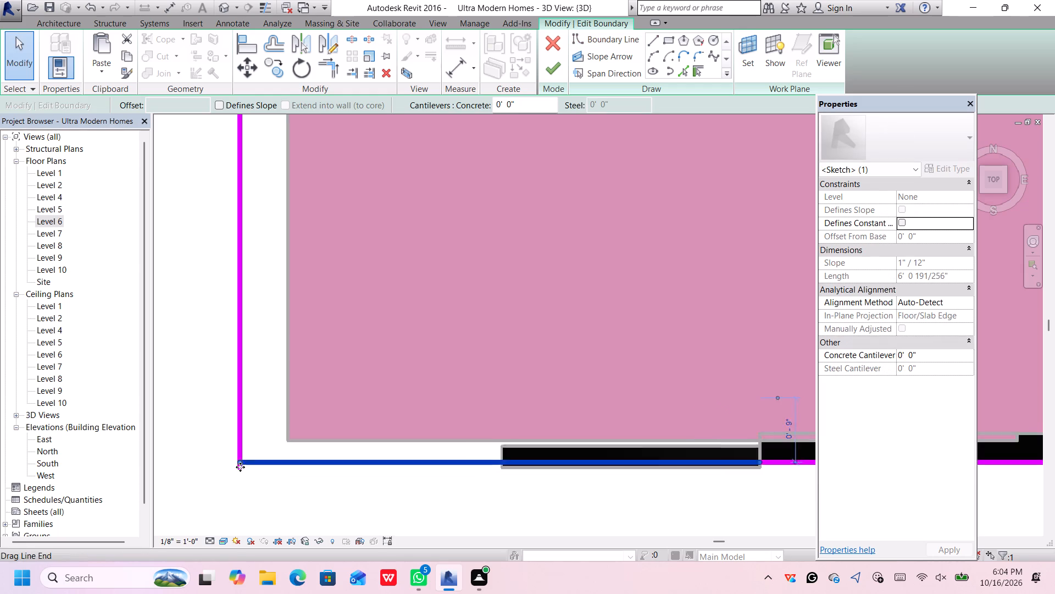
scroll(240, 467, up, 9)
click(240, 469)
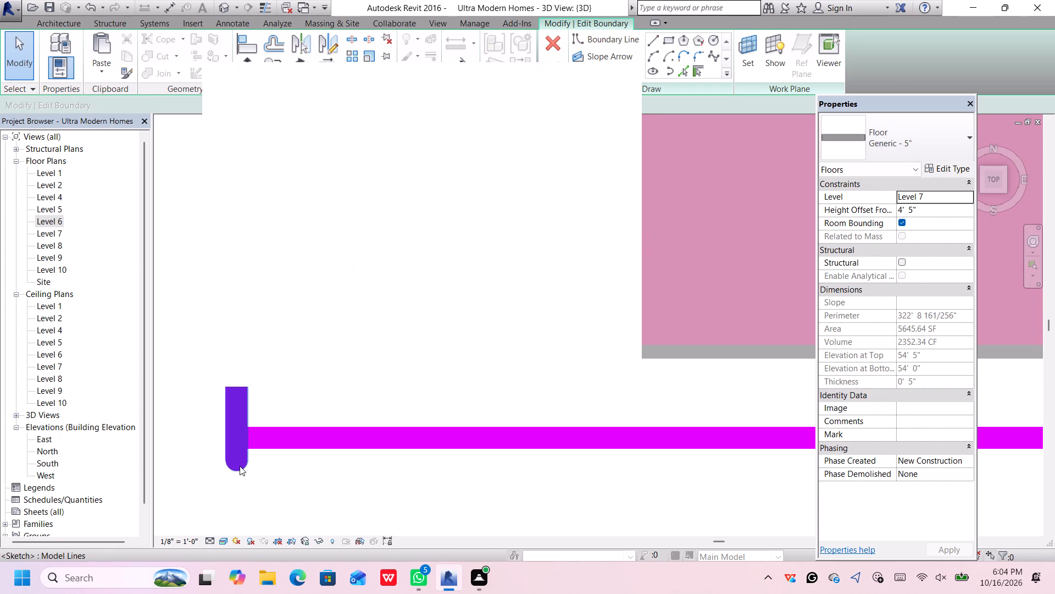
click(240, 466)
drag(240, 466, 243, 441)
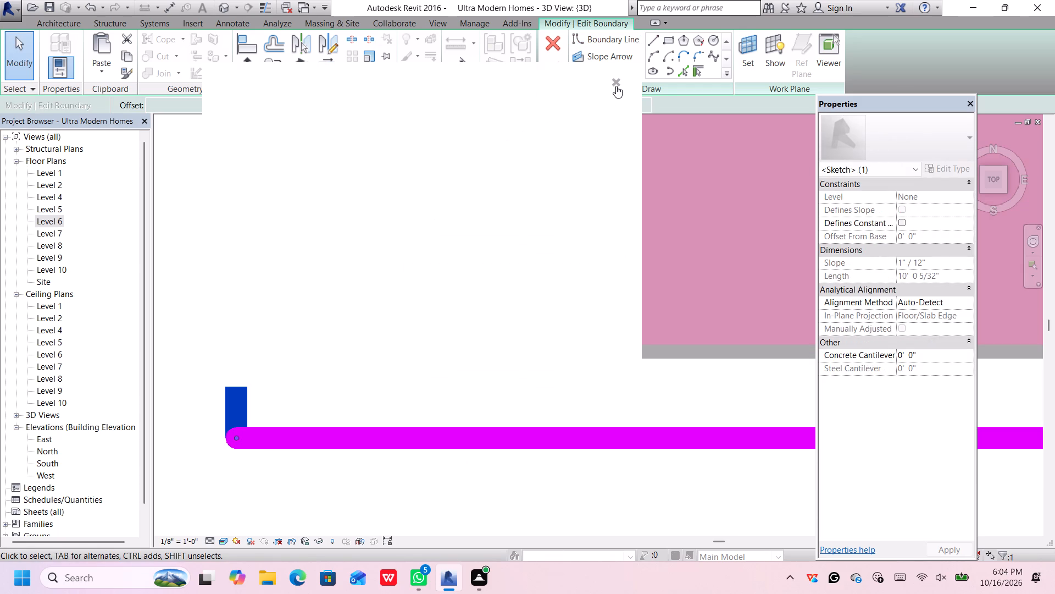
Close the Autodesk notification card covering the model.
click(616, 85)
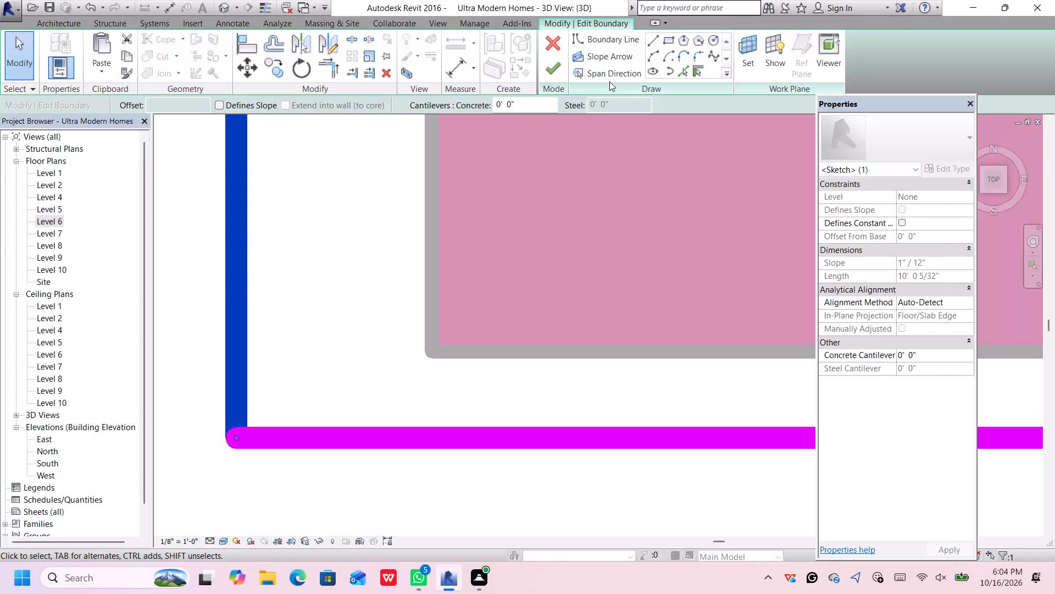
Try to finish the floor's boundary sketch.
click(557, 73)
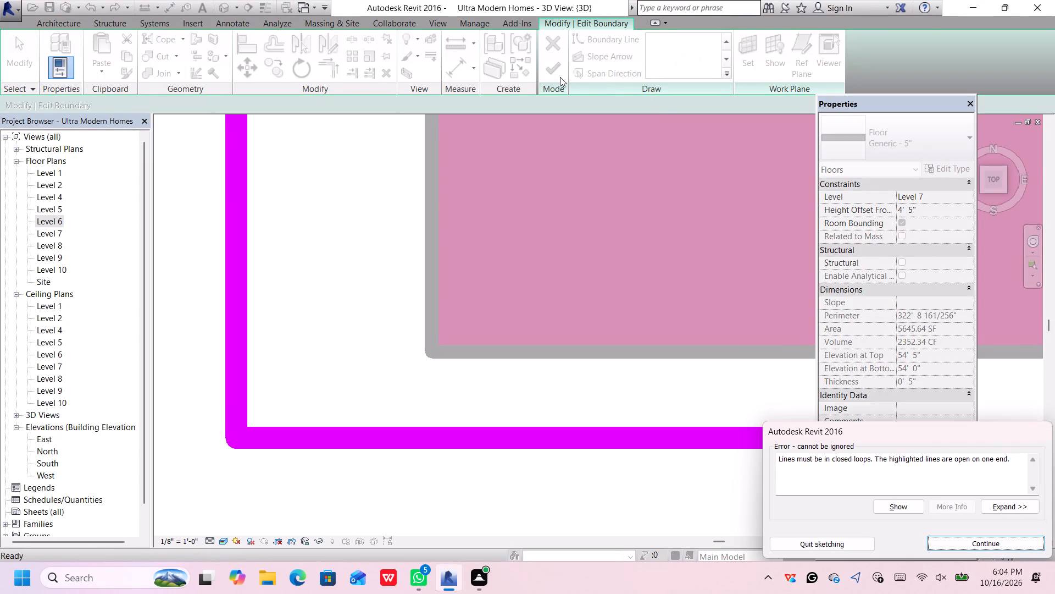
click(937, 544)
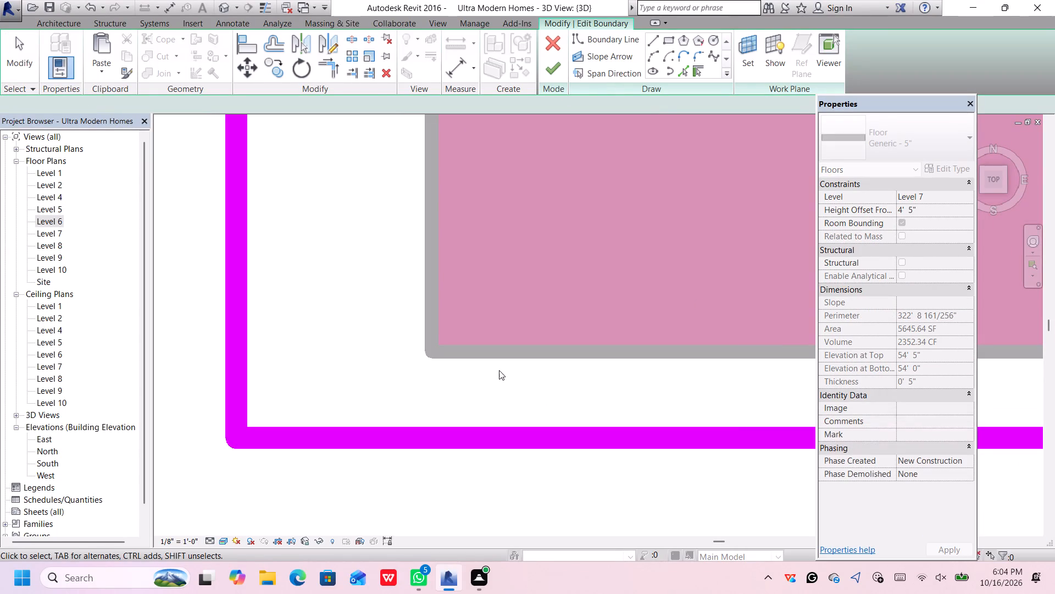
Examine the floor's boundary sketch around the new front corner and the stepped section for open line ends.
scroll(499, 371, down, 12)
scroll(499, 367, down, 13)
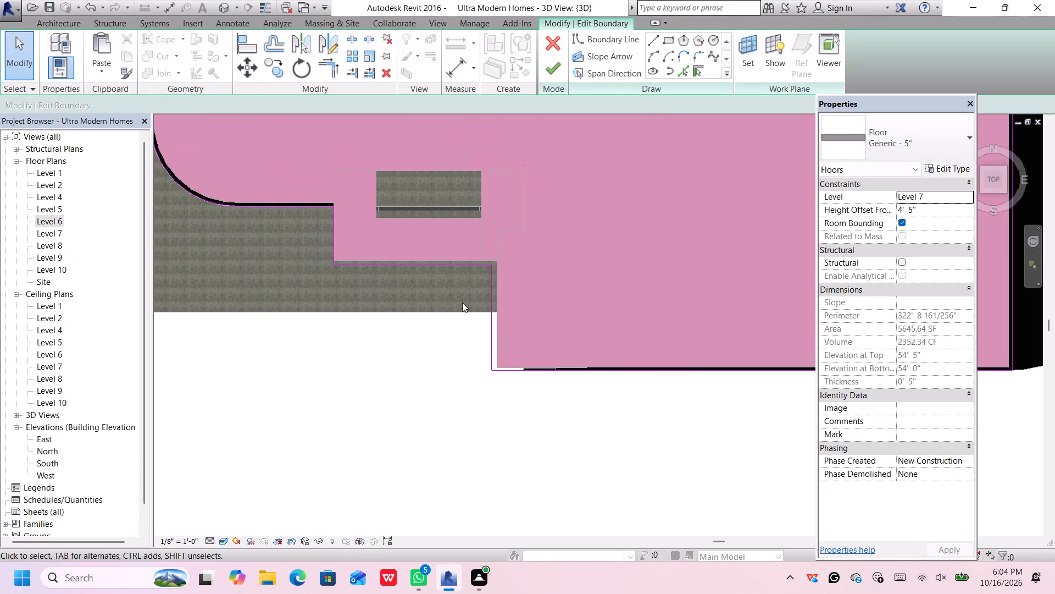
scroll(454, 299, down, 6)
scroll(563, 235, down, 4)
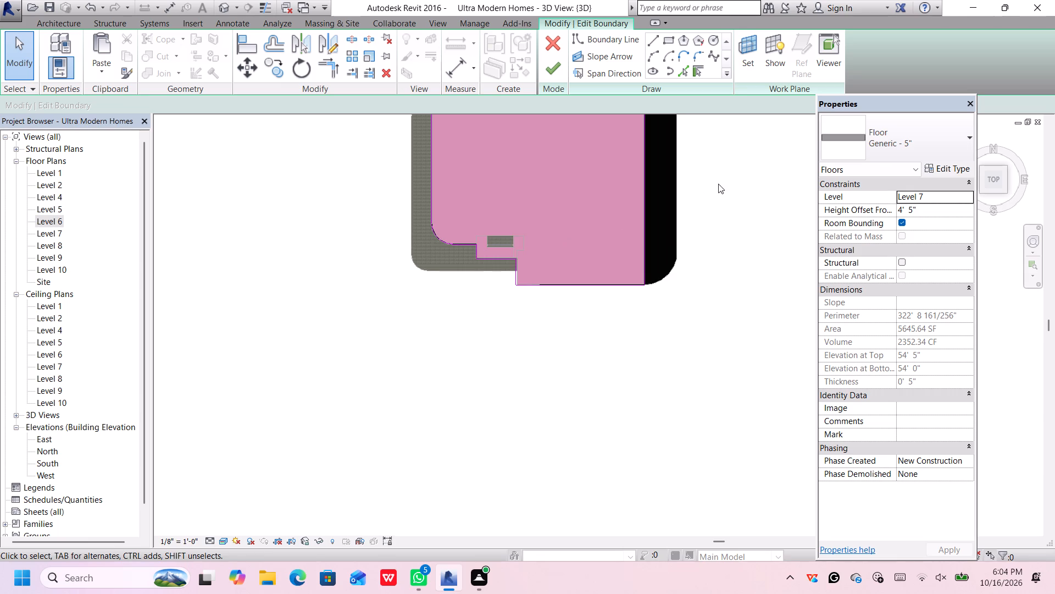
middle_drag(715, 186, 708, 276)
scroll(628, 217, up, 4)
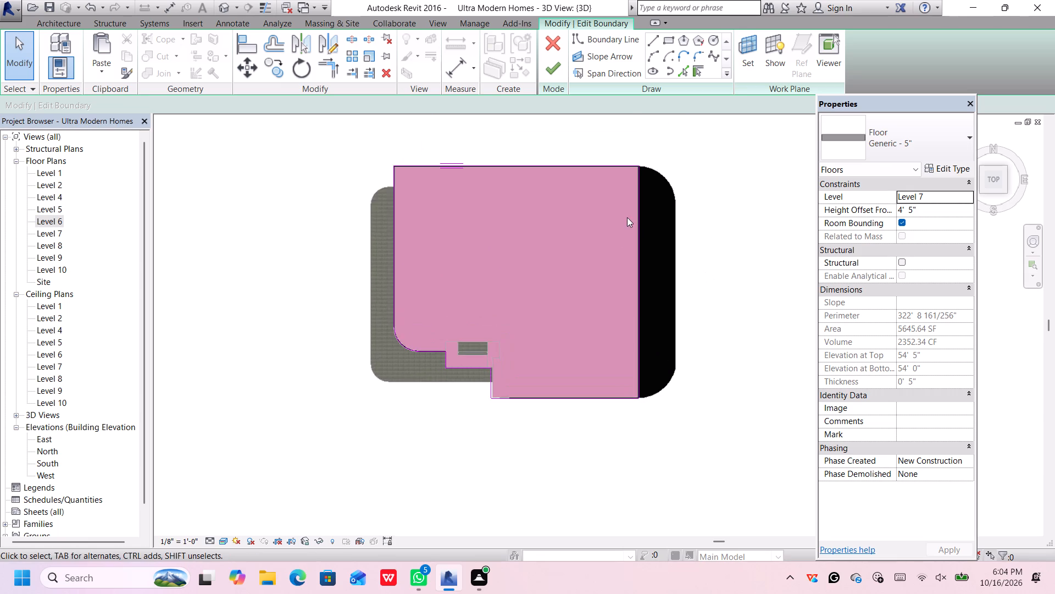
scroll(627, 217, up, 1)
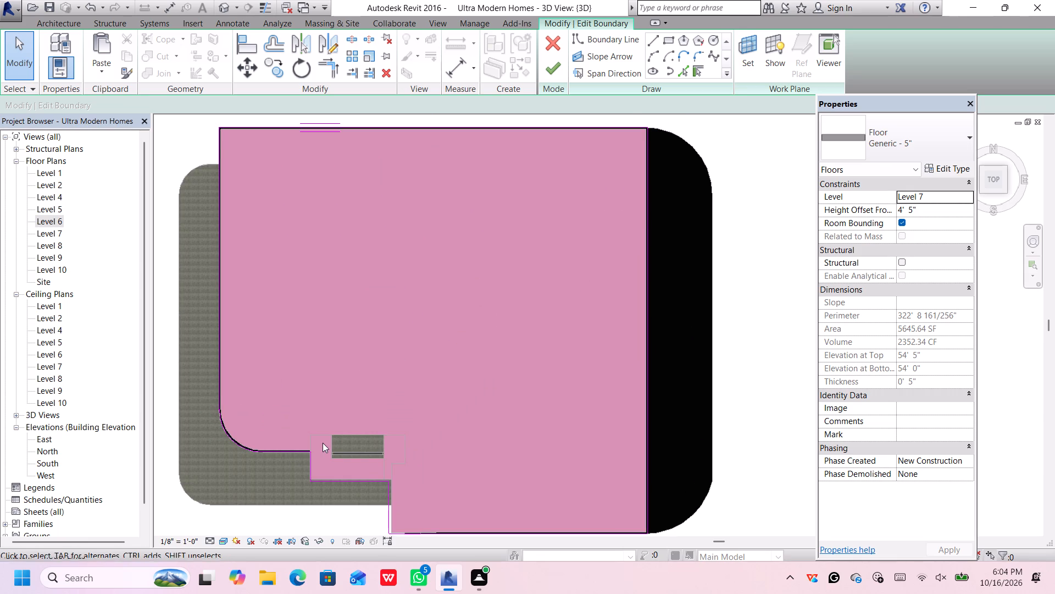
scroll(323, 443, up, 4)
middle_drag(465, 491, 453, 447)
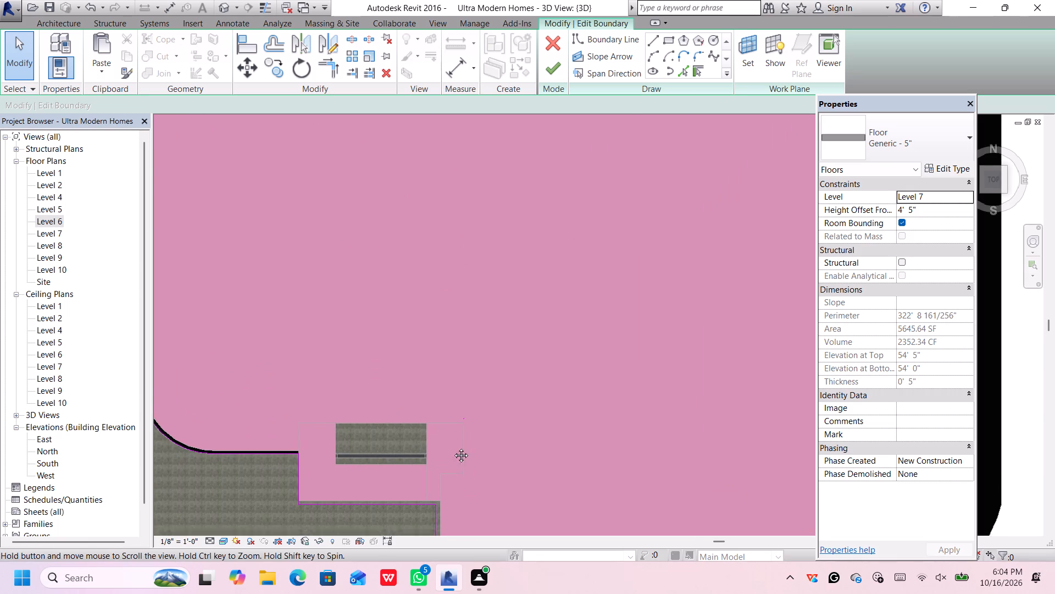
middle_drag(453, 447, 447, 421)
scroll(445, 423, up, 1)
scroll(238, 415, up, 1)
scroll(420, 289, down, 3)
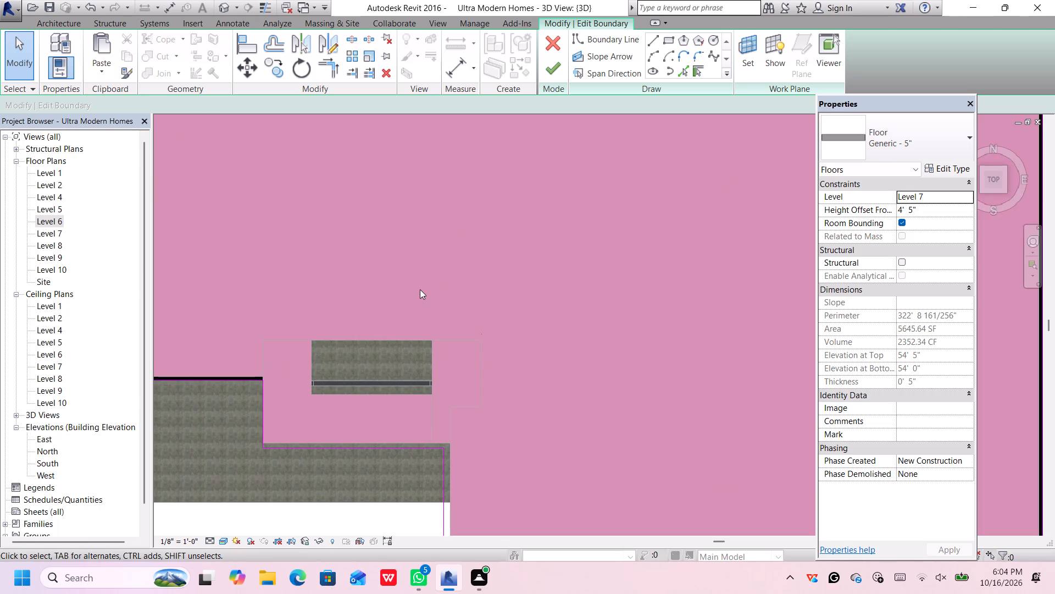
scroll(420, 289, down, 5)
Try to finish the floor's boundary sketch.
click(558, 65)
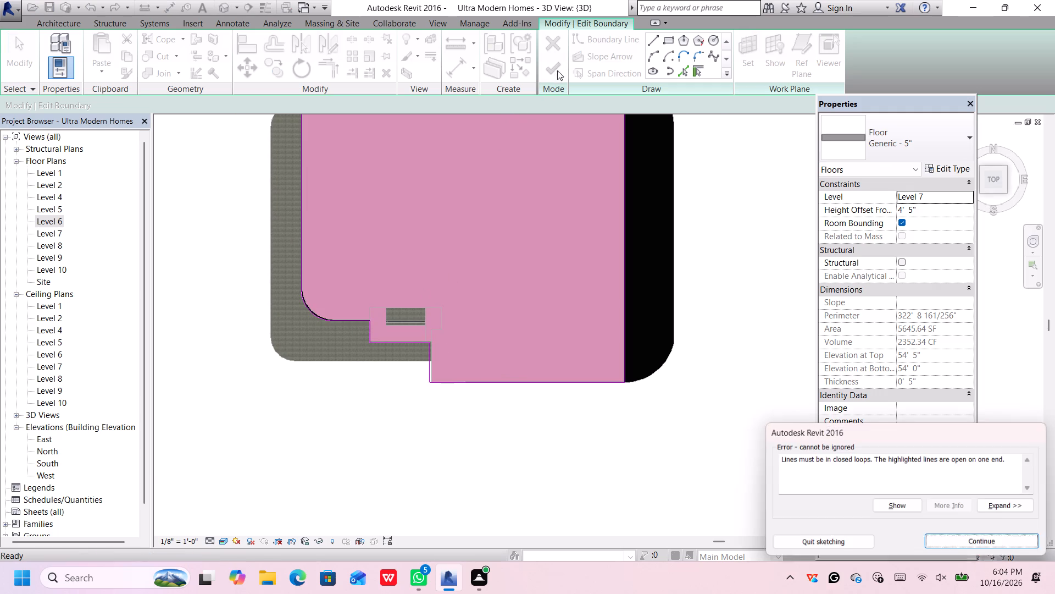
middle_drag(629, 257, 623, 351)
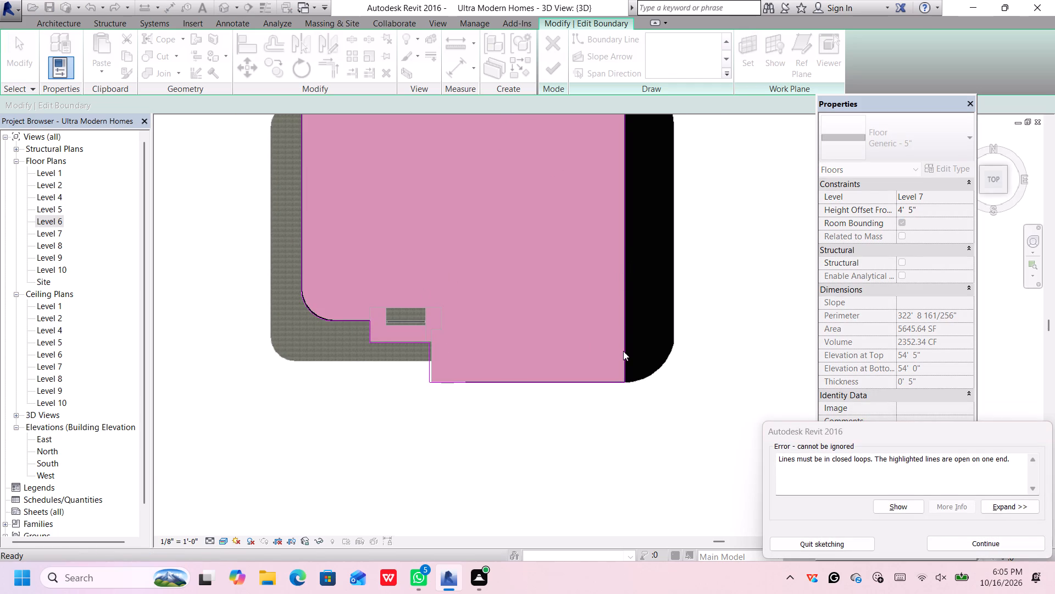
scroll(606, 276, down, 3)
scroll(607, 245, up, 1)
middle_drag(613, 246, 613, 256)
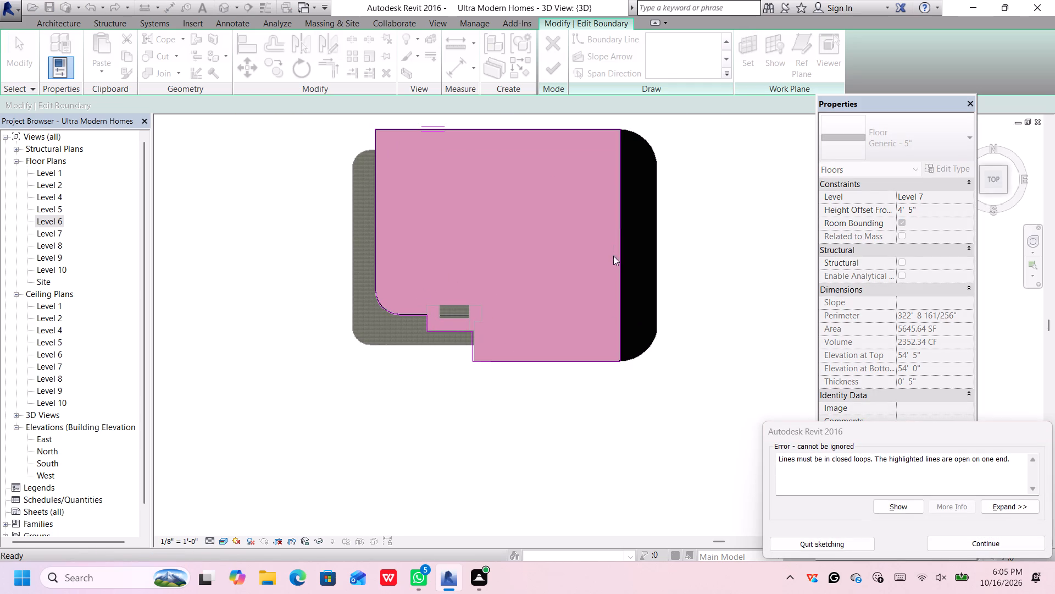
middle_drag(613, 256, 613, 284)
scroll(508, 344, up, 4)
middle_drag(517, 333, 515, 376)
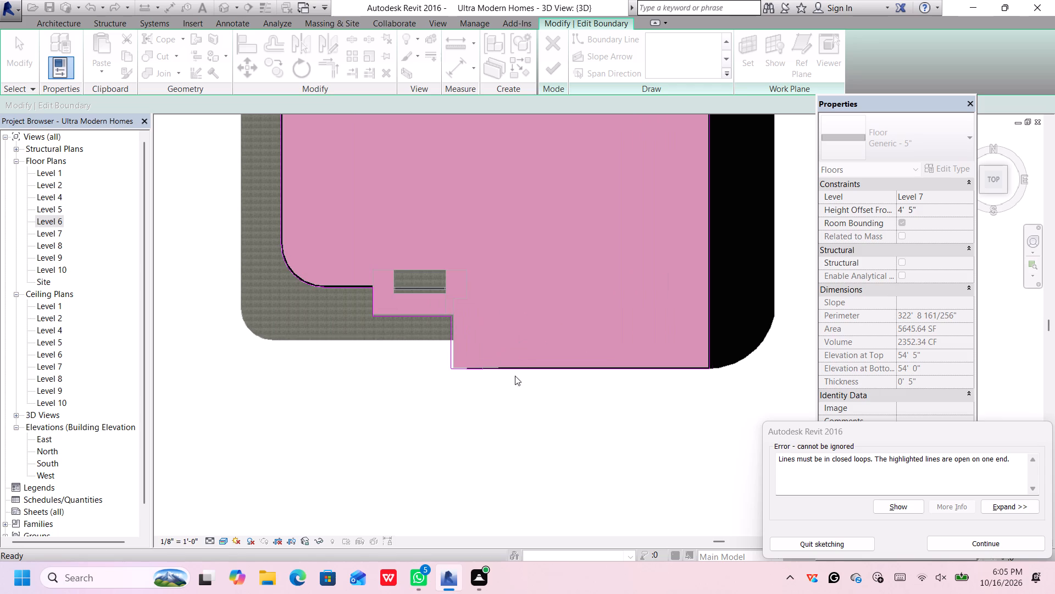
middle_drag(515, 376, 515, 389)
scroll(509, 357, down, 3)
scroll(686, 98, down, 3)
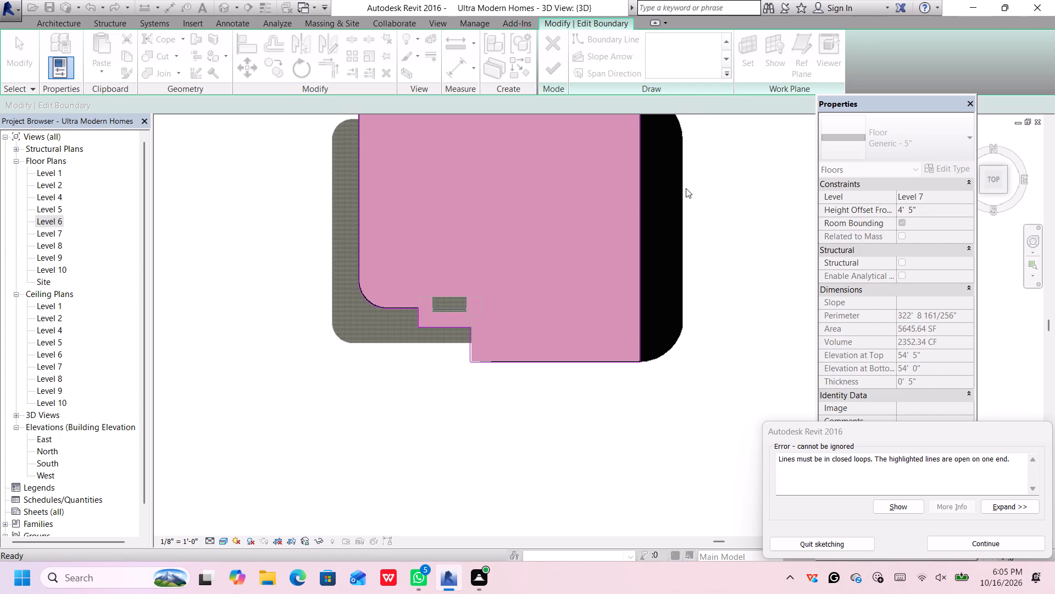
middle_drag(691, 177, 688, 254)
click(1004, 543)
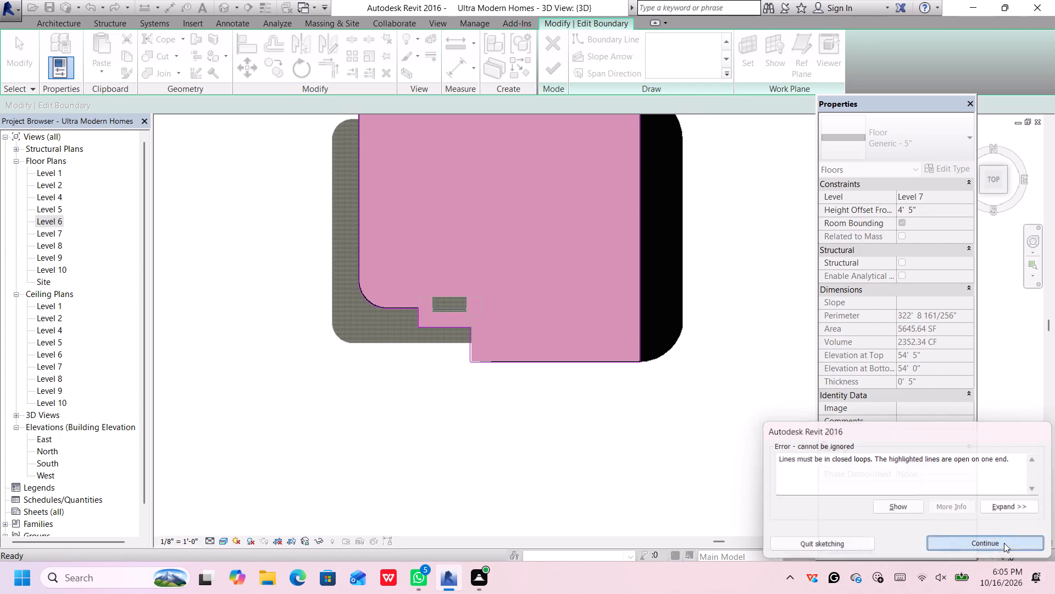
Examine the boundary lines along the back edge and at the back west corner for open ends.
middle_drag(686, 252, 681, 354)
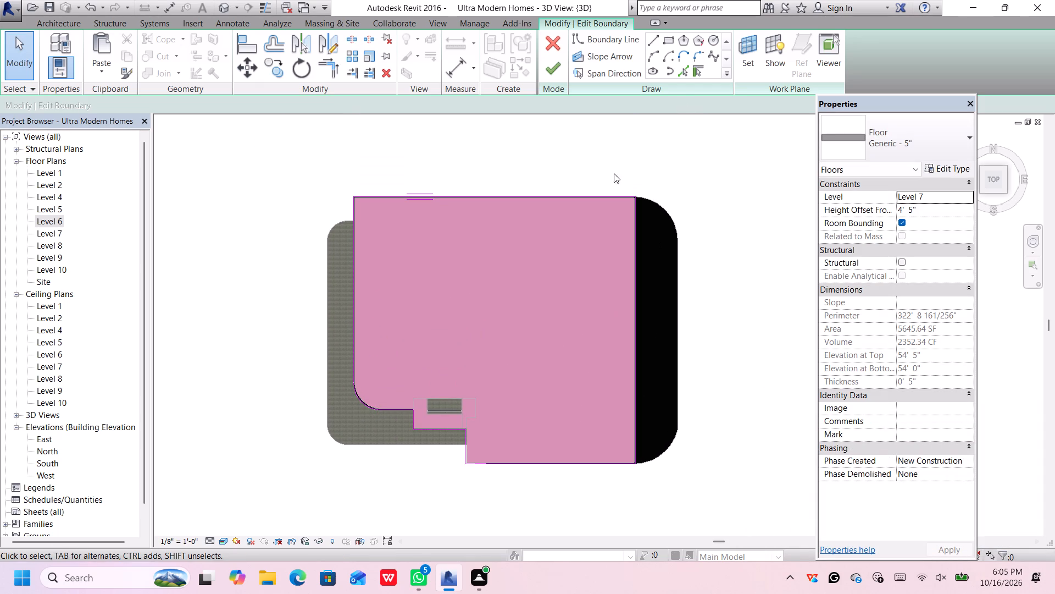
scroll(343, 234, up, 5)
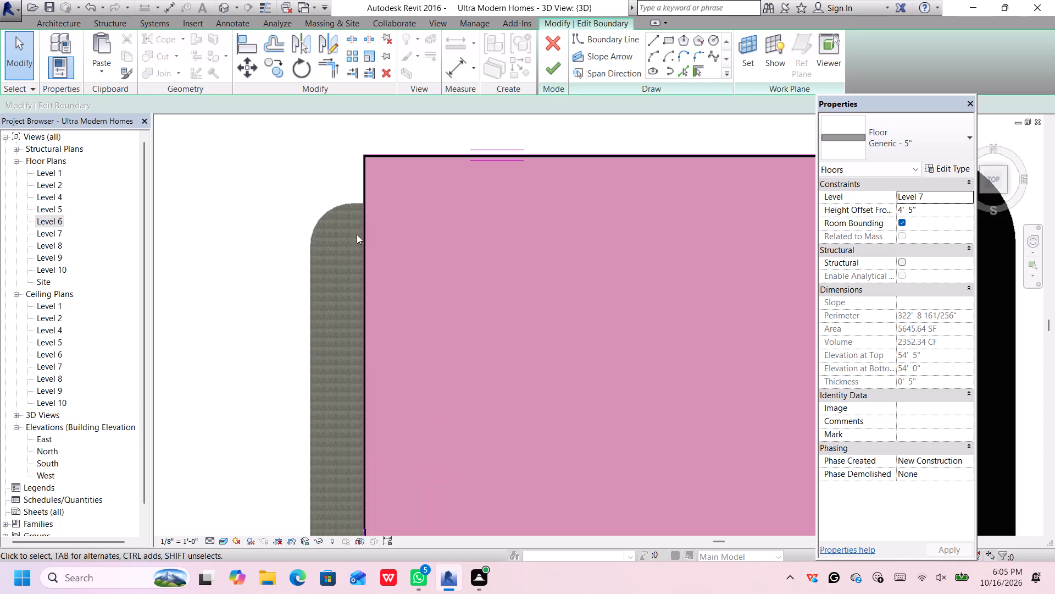
scroll(364, 236, up, 1)
scroll(364, 237, down, 4)
scroll(402, 179, up, 2)
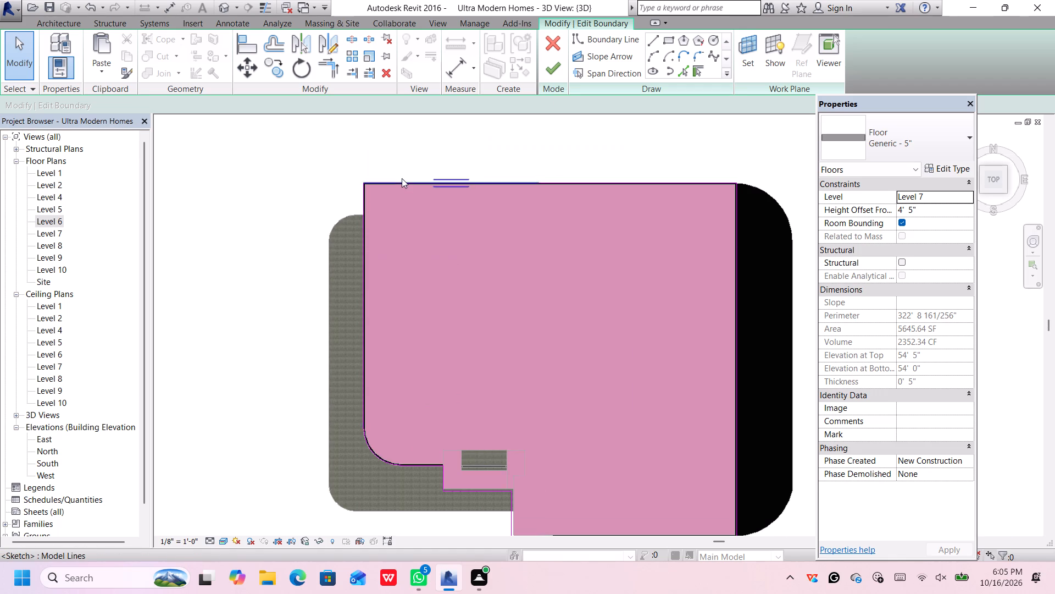
scroll(402, 178, up, 8)
scroll(309, 188, up, 4)
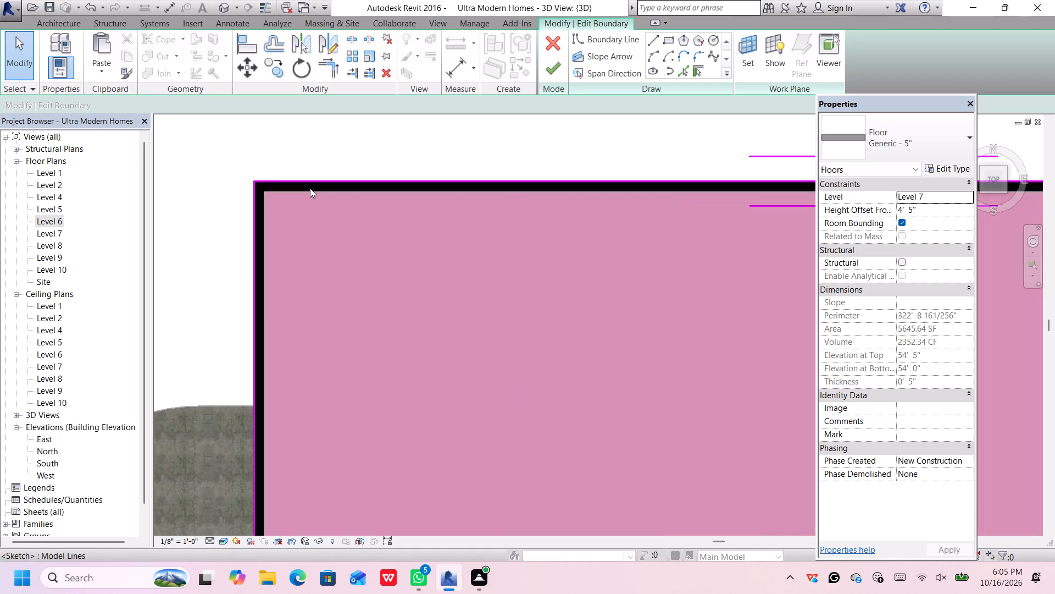
scroll(310, 188, down, 16)
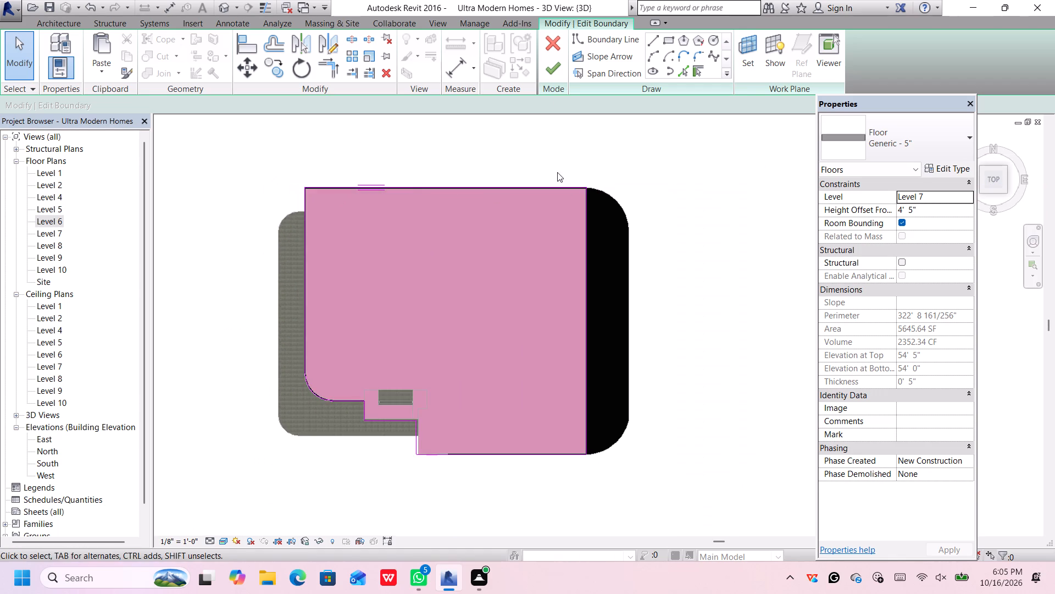
scroll(558, 172, up, 1)
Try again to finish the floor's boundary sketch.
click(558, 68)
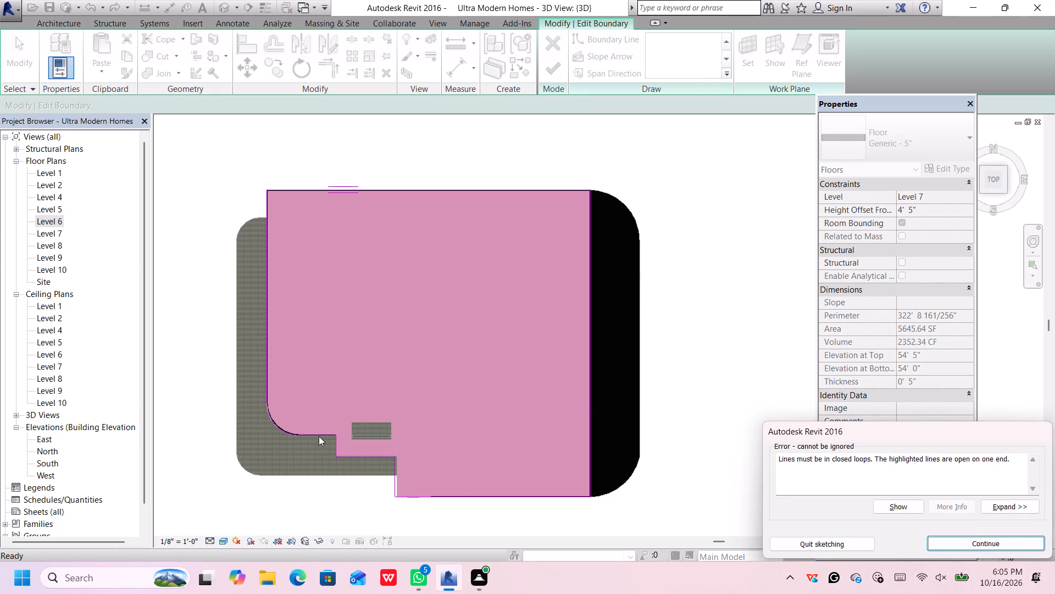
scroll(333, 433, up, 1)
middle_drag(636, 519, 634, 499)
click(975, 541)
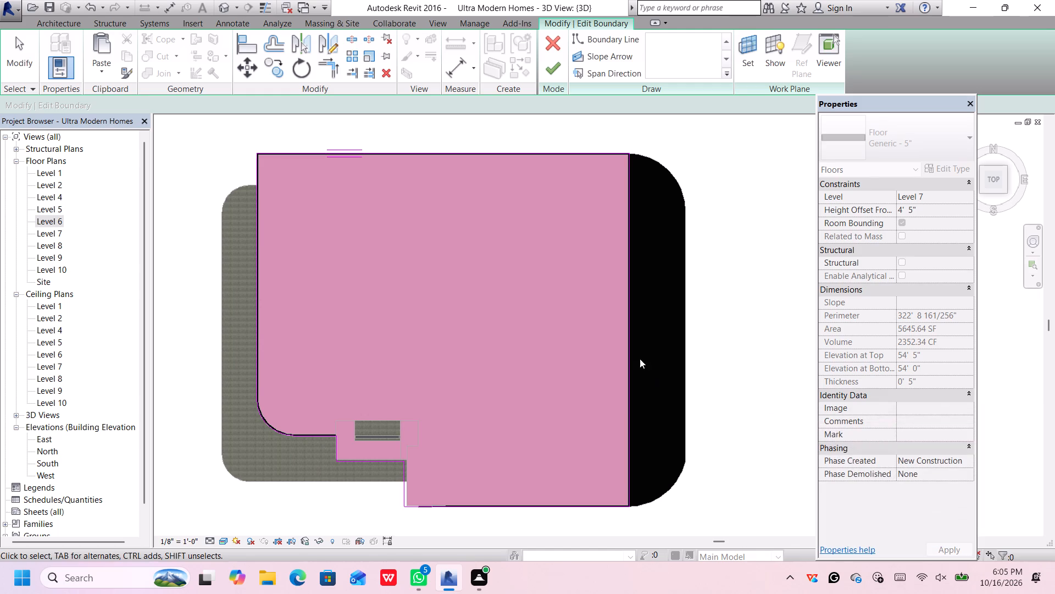
Check that the boundary lines meet at the back west, back east and front east corners.
scroll(252, 148, up, 13)
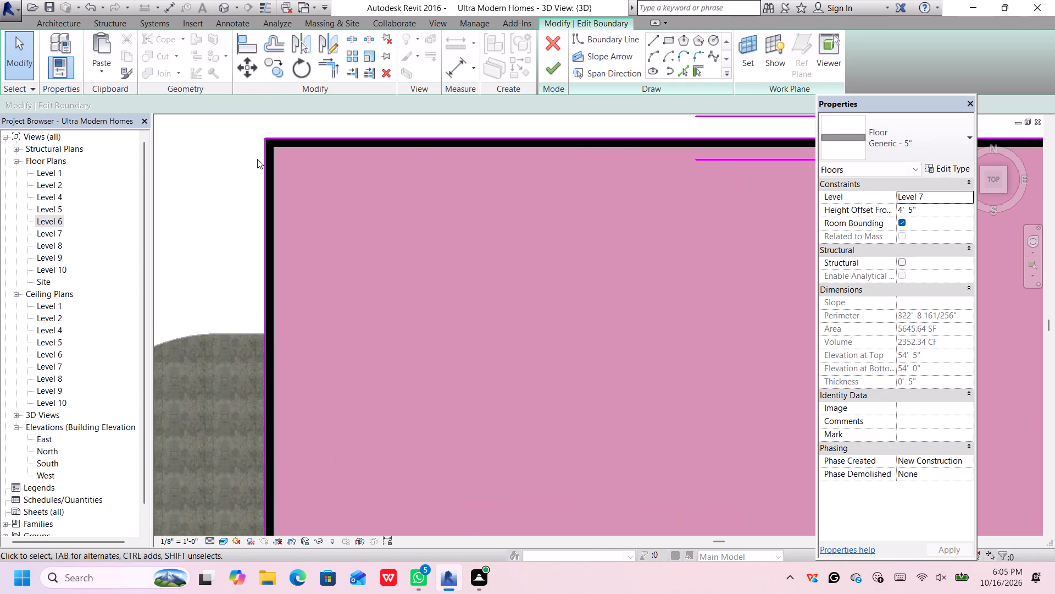
scroll(266, 148, up, 4)
scroll(291, 141, down, 14)
scroll(340, 159, down, 2)
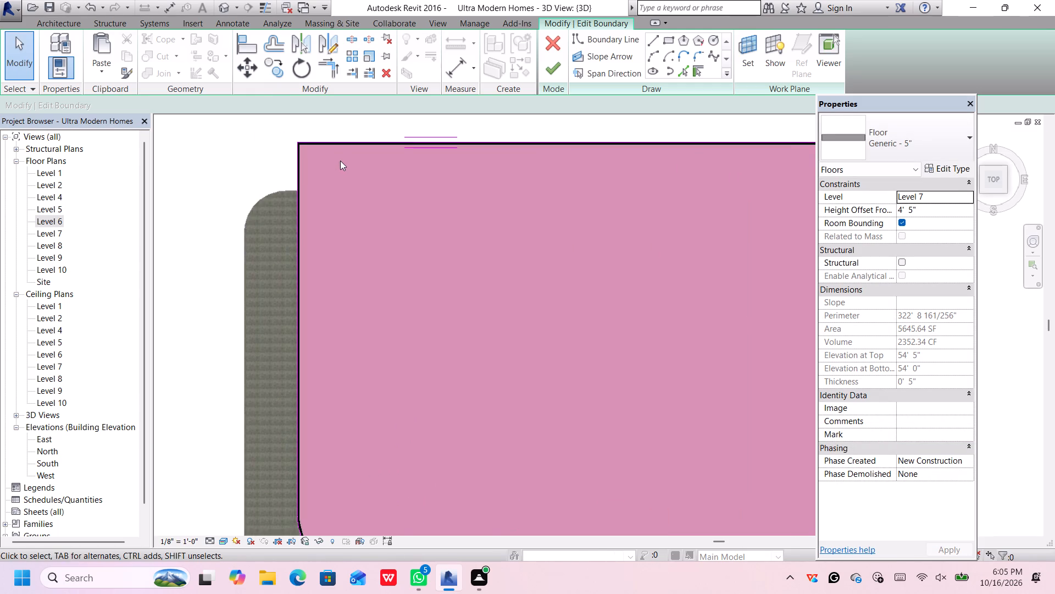
scroll(340, 161, down, 2)
scroll(651, 144, up, 11)
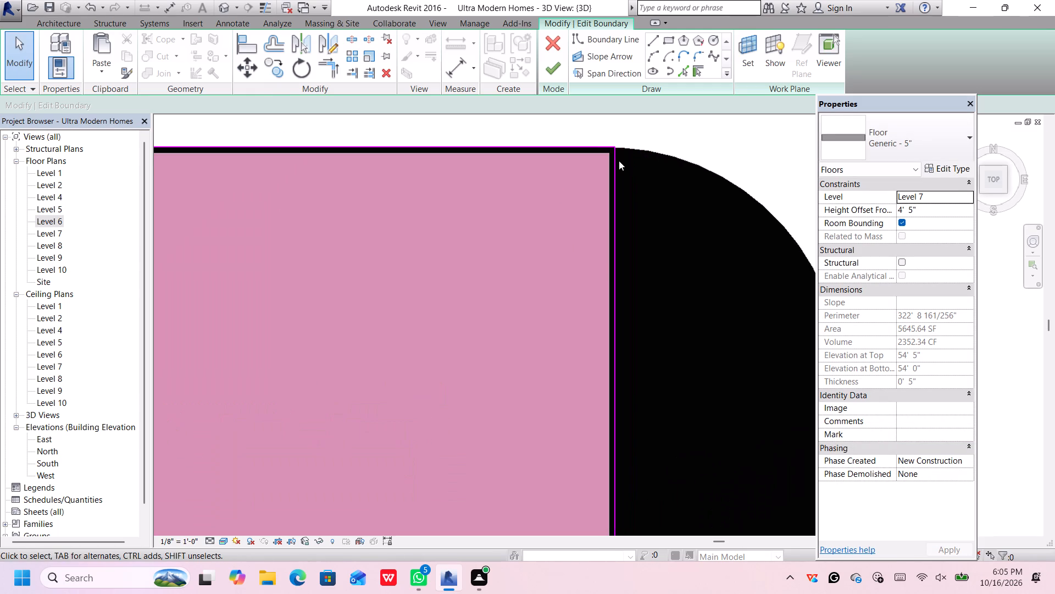
scroll(618, 161, up, 5)
scroll(618, 162, down, 20)
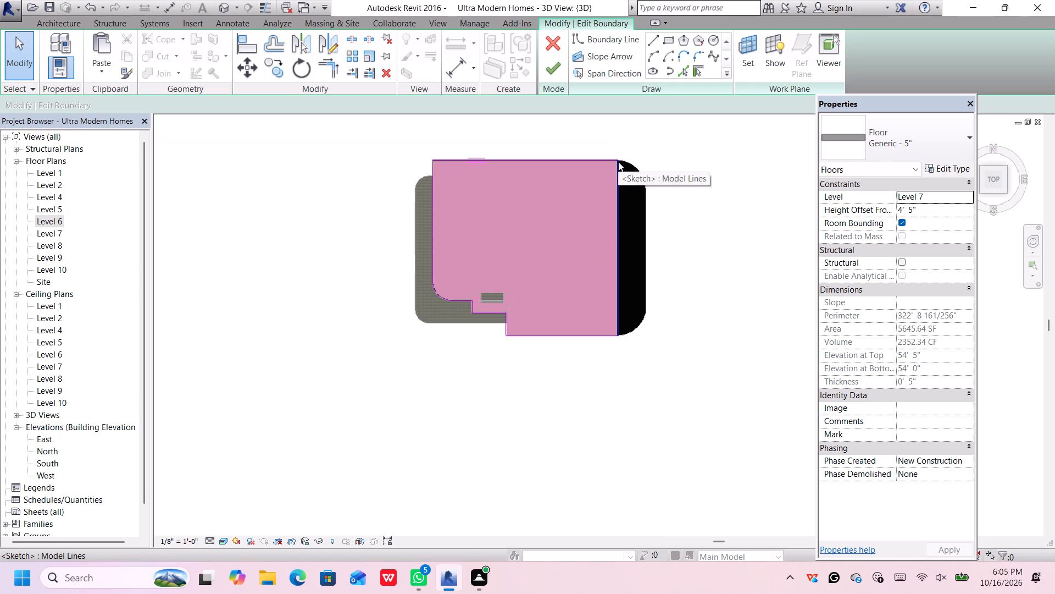
scroll(601, 322, up, 12)
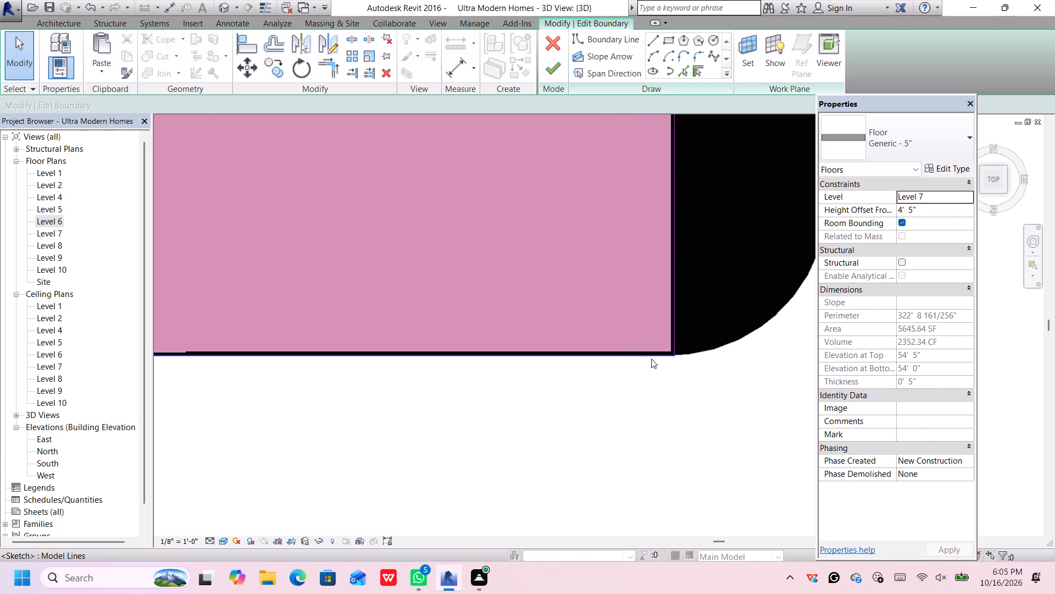
scroll(655, 356, up, 2)
scroll(663, 354, down, 3)
middle_drag(665, 354, 697, 350)
scroll(733, 352, up, 5)
scroll(678, 353, up, 6)
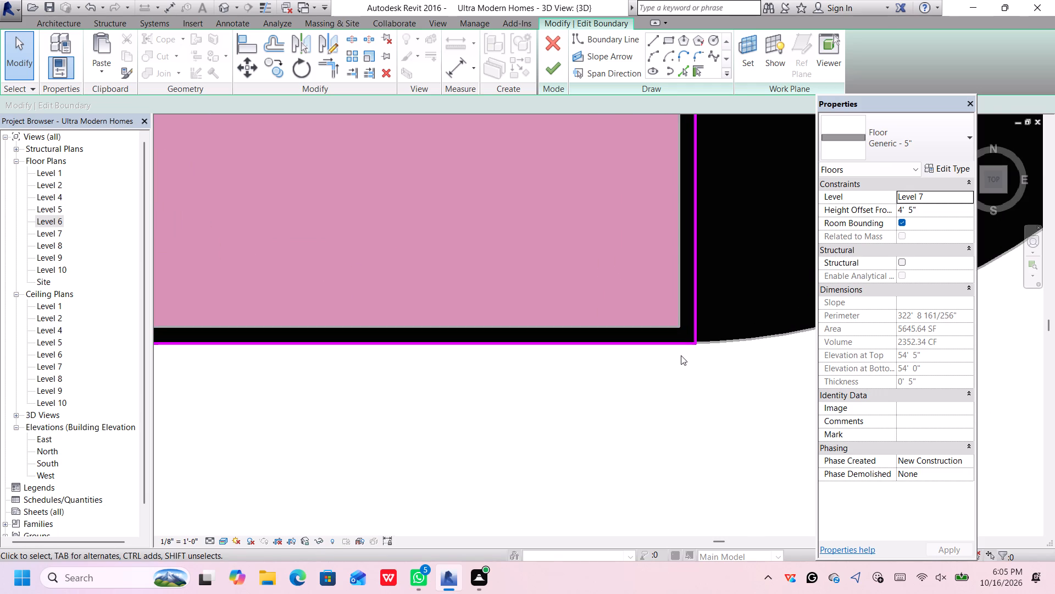
scroll(682, 355, down, 2)
scroll(682, 354, up, 1)
scroll(682, 354, down, 8)
Close the Autodesk notification card covering the model.
click(613, 79)
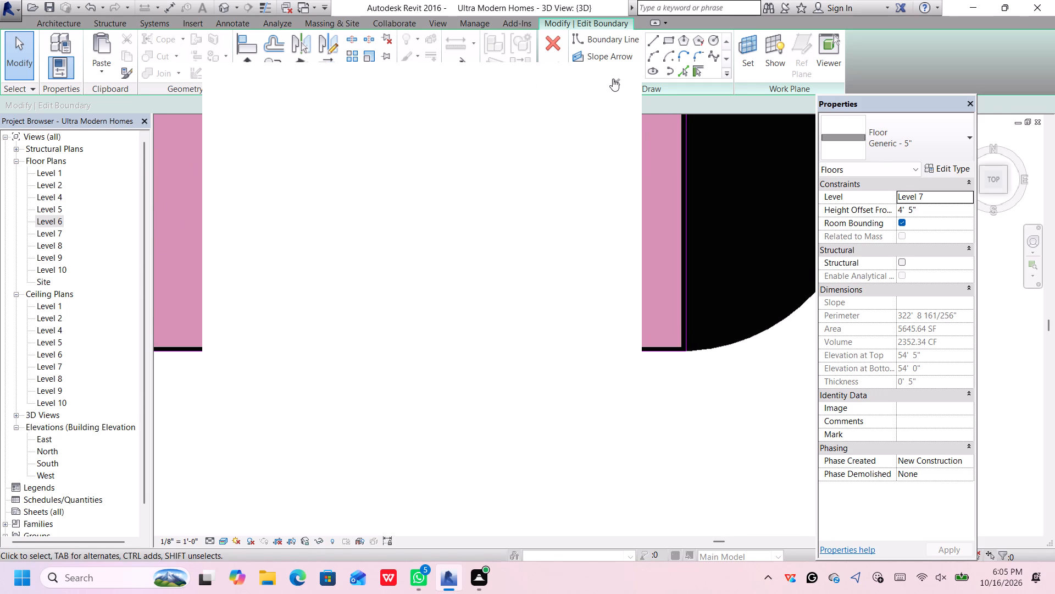
Examine the boundary lines along the front edge and the stepped corners beside the arched tower for open ends.
scroll(489, 344, down, 5)
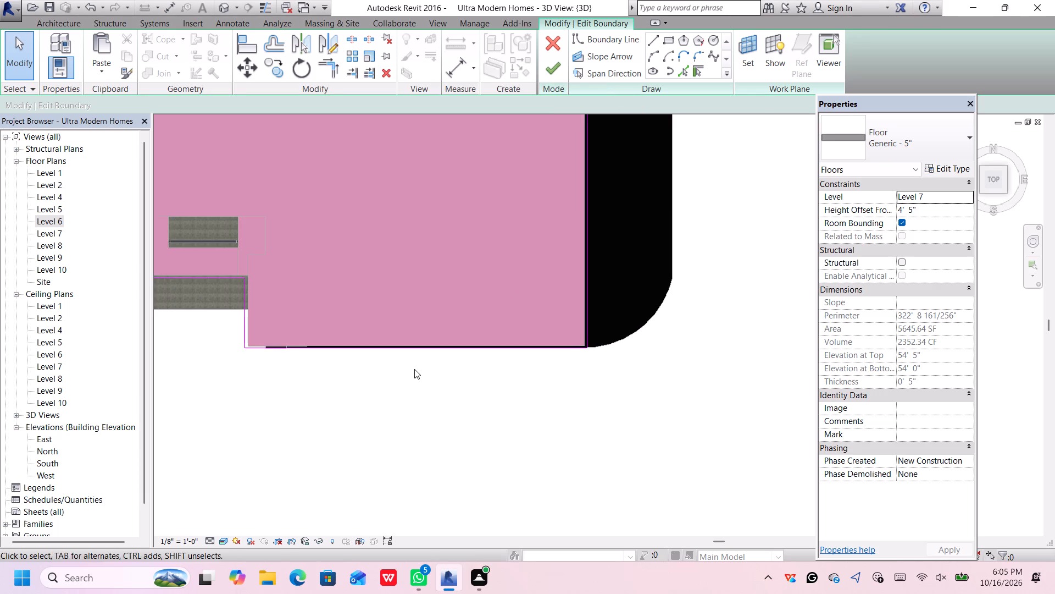
middle_drag(417, 370, 603, 421)
scroll(474, 389, up, 7)
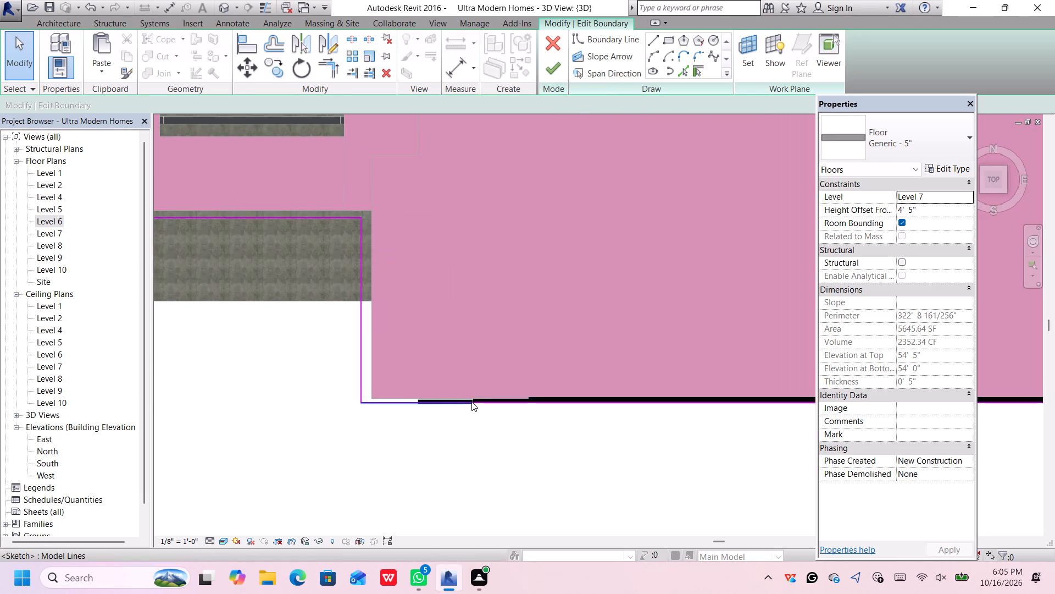
scroll(470, 402, up, 15)
scroll(493, 408, down, 6)
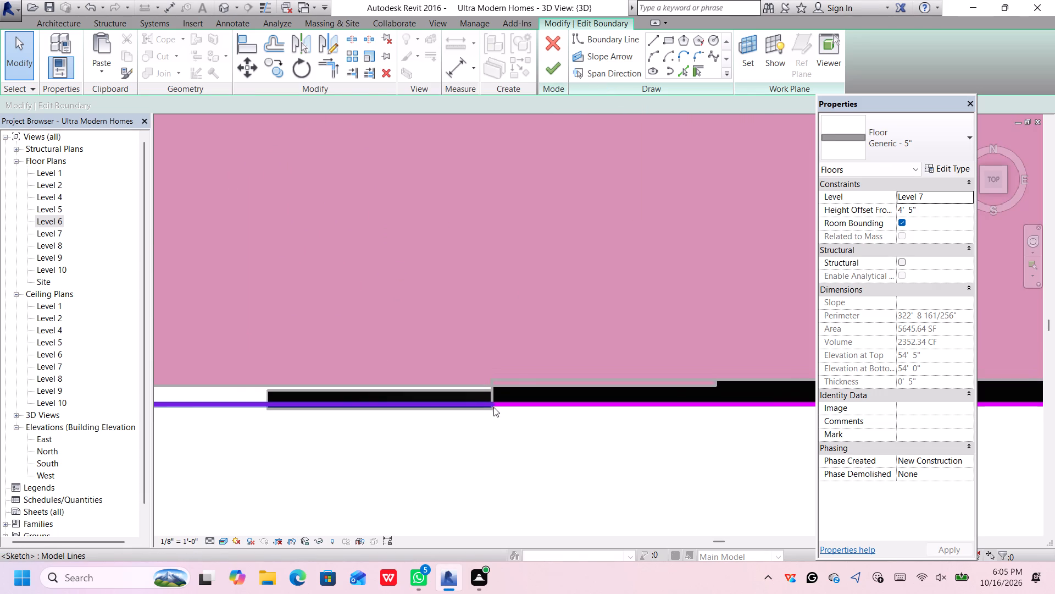
scroll(493, 406, down, 4)
scroll(276, 414, down, 8)
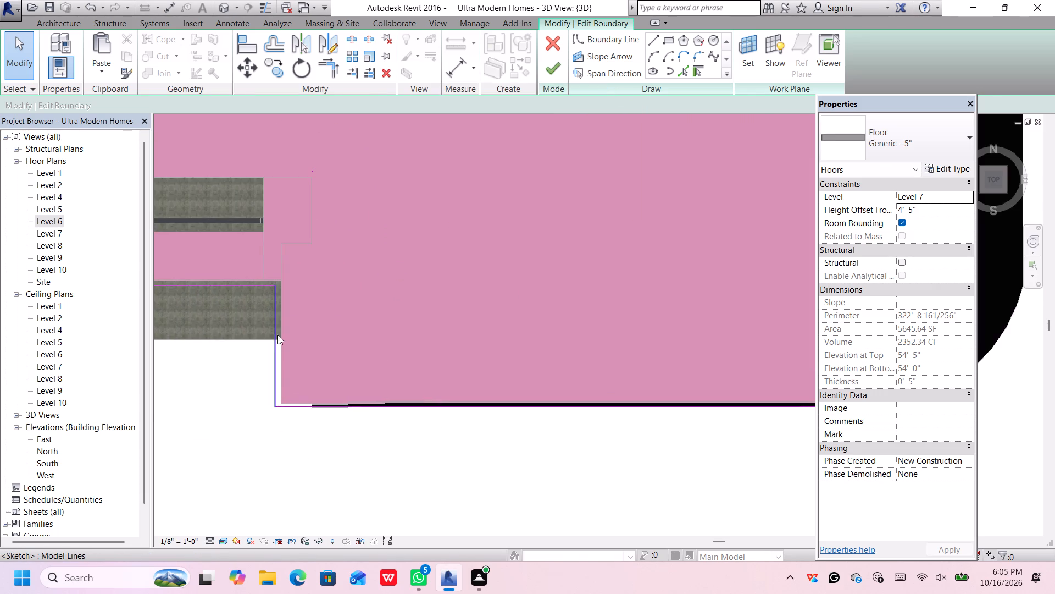
scroll(280, 312, down, 4)
middle_drag(286, 310, 476, 362)
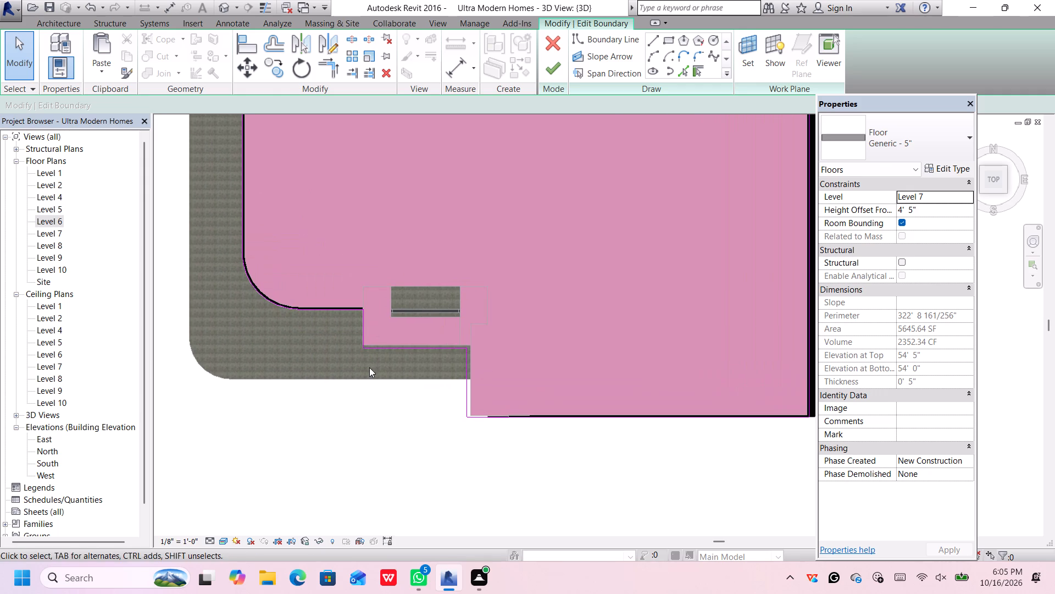
scroll(367, 340, up, 6)
scroll(362, 296, up, 6)
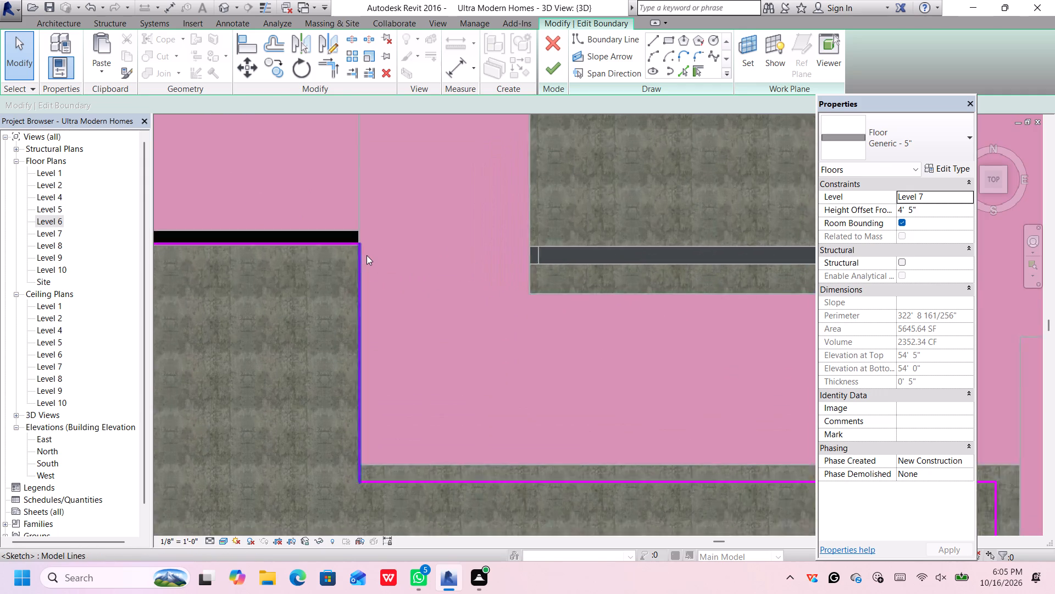
scroll(367, 255, up, 2)
scroll(367, 256, down, 6)
scroll(584, 353, down, 3)
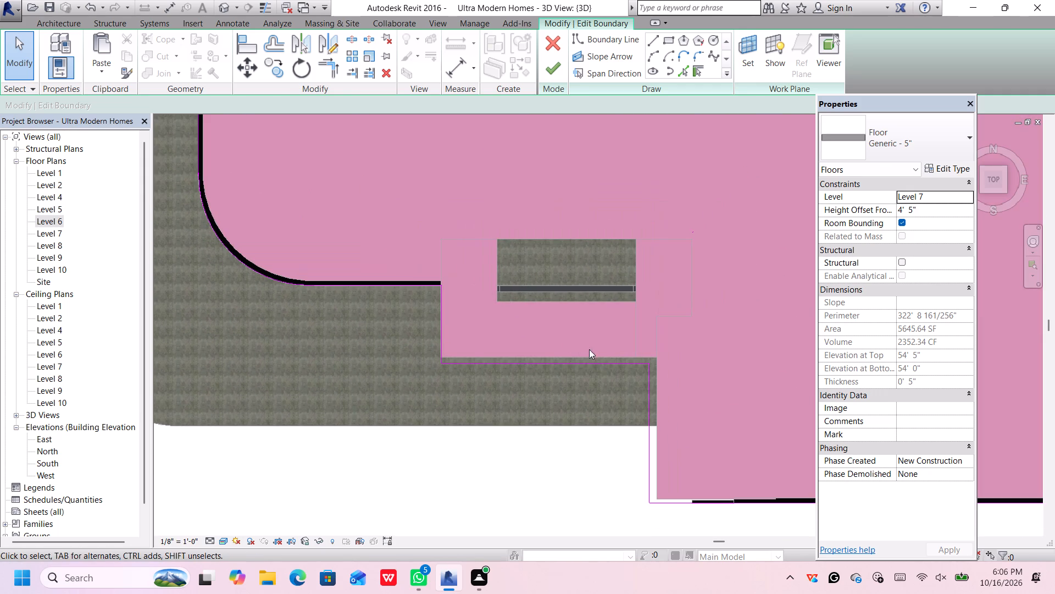
scroll(553, 335, down, 3)
Check the boundary joints at the curved front west corner, along the west edge and at the back west corner.
middle_drag(435, 220, 453, 377)
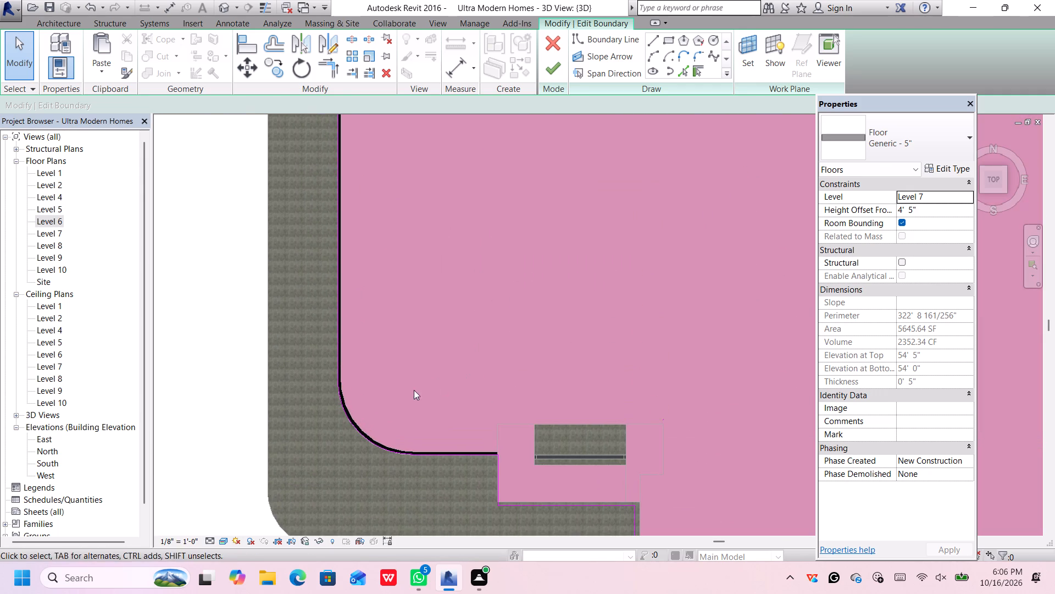
scroll(398, 455, up, 12)
scroll(408, 463, down, 8)
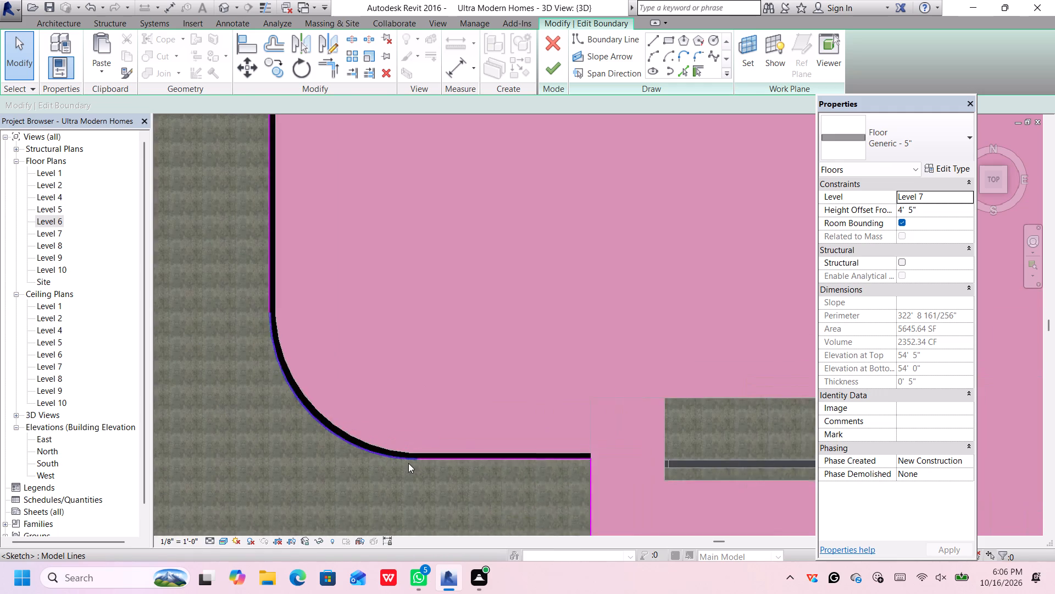
scroll(395, 420, down, 5)
scroll(365, 266, down, 2)
middle_drag(366, 267, 348, 401)
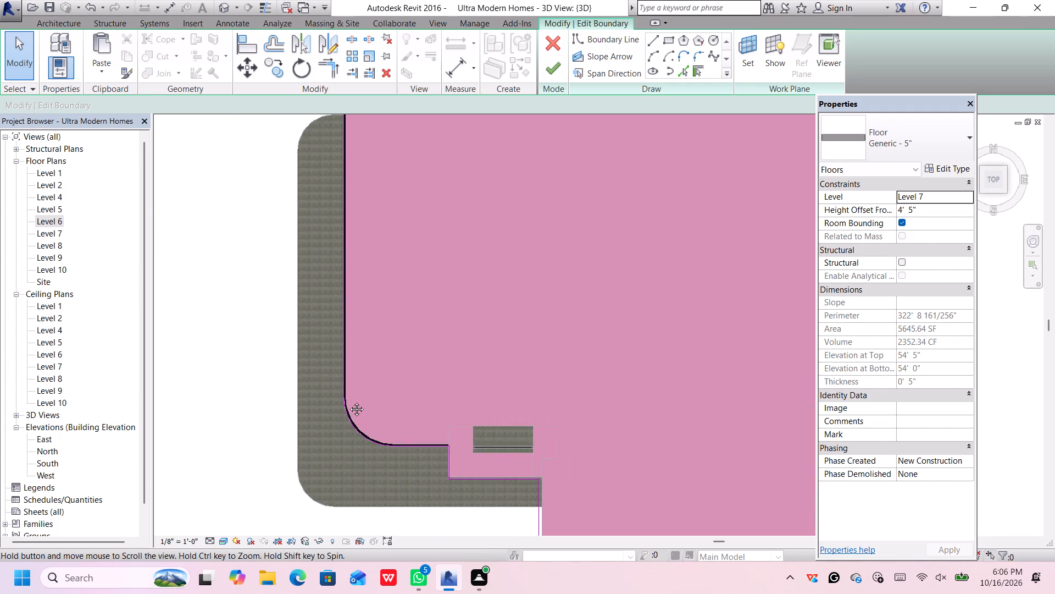
middle_drag(348, 401, 347, 421)
scroll(331, 394, up, 3)
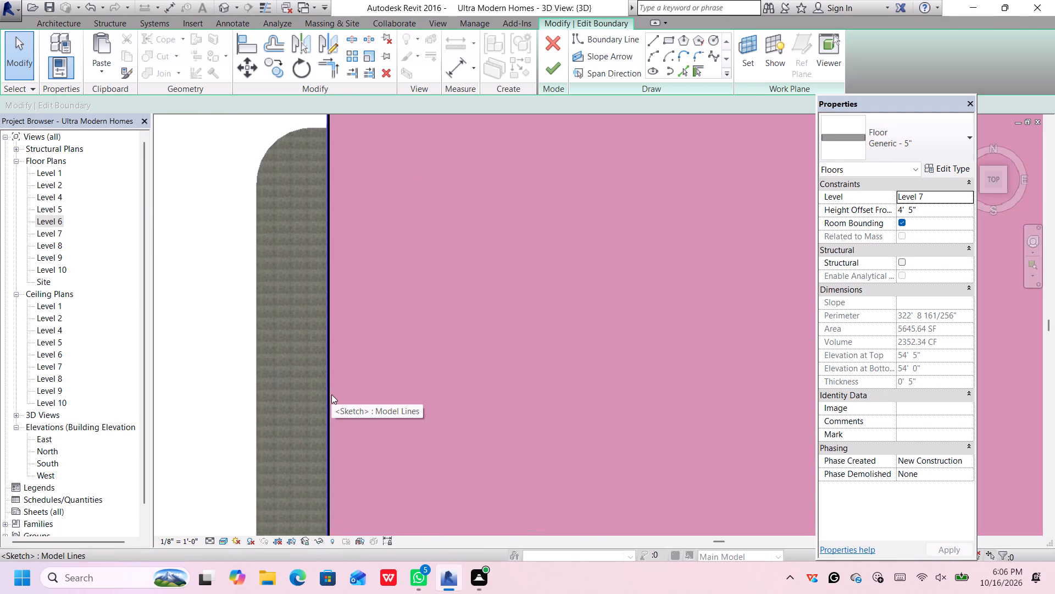
scroll(331, 394, down, 3)
scroll(331, 465, up, 1)
middle_drag(324, 492, 306, 413)
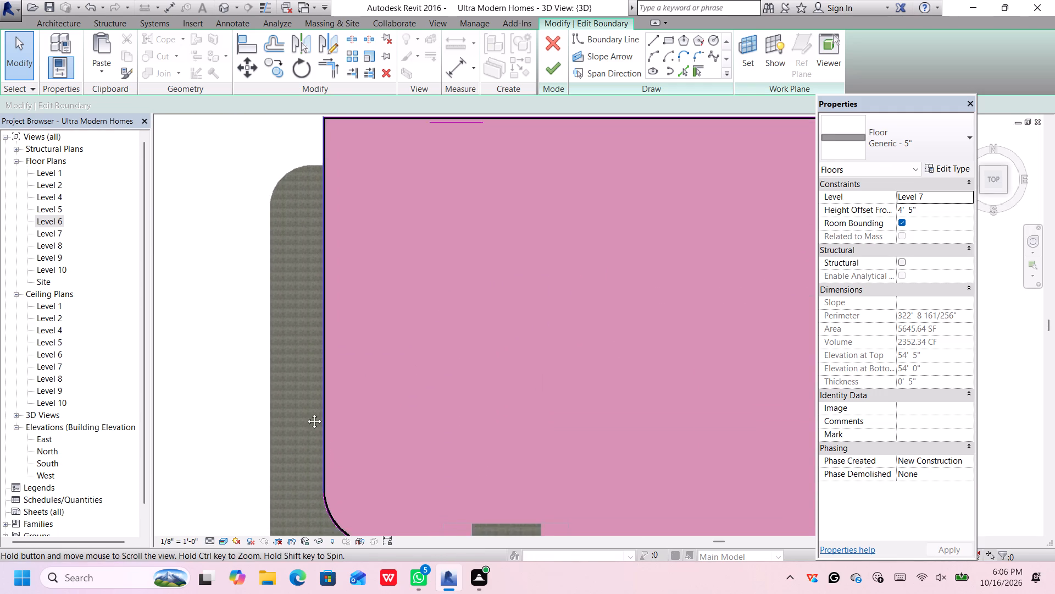
middle_drag(306, 413, 303, 394)
scroll(309, 424, up, 12)
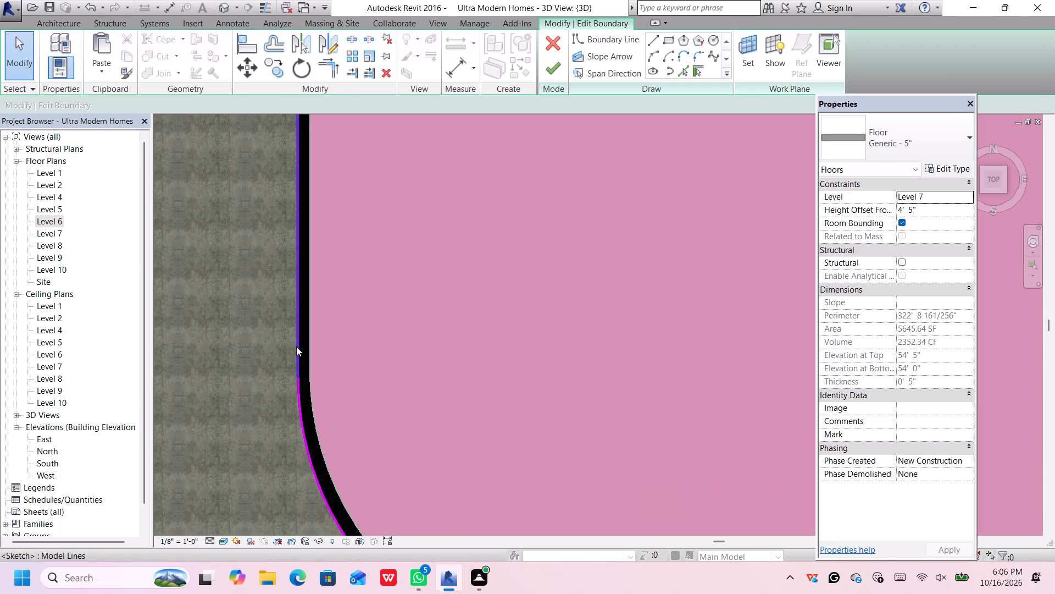
scroll(295, 366, up, 11)
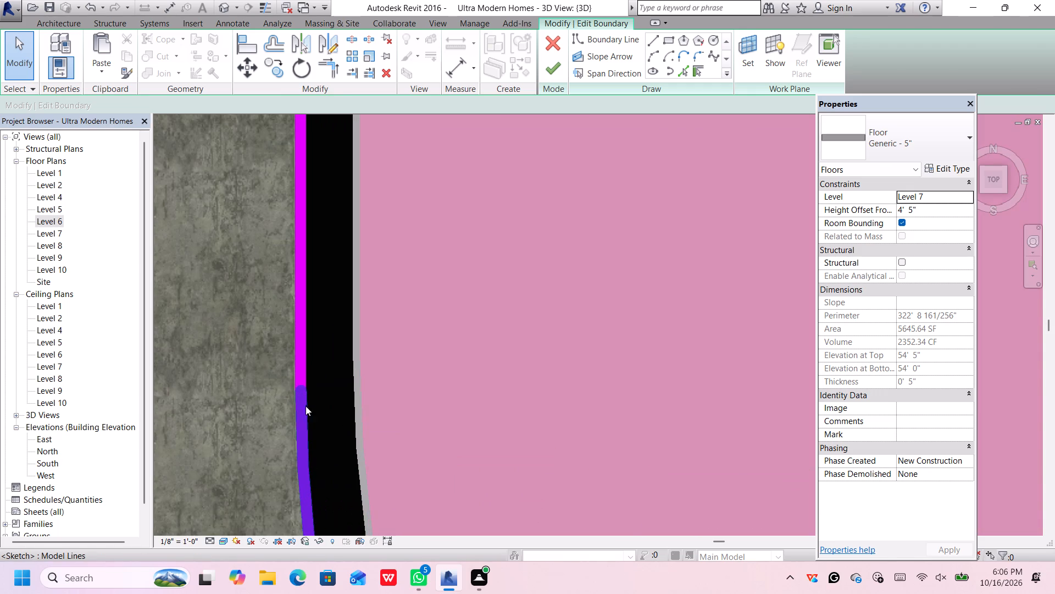
scroll(280, 425, down, 16)
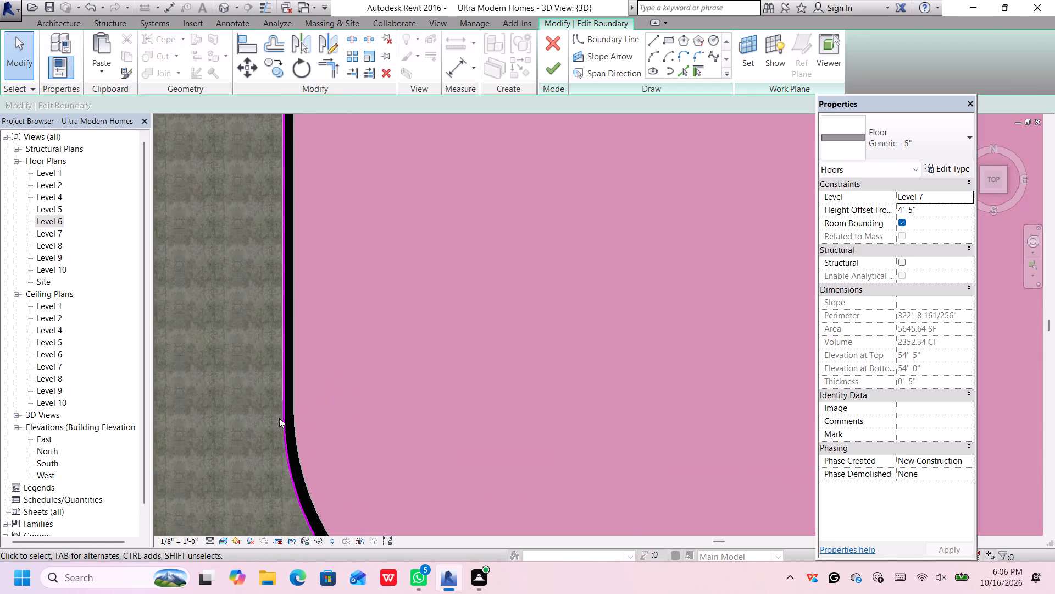
scroll(279, 418, down, 14)
scroll(313, 227, up, 4)
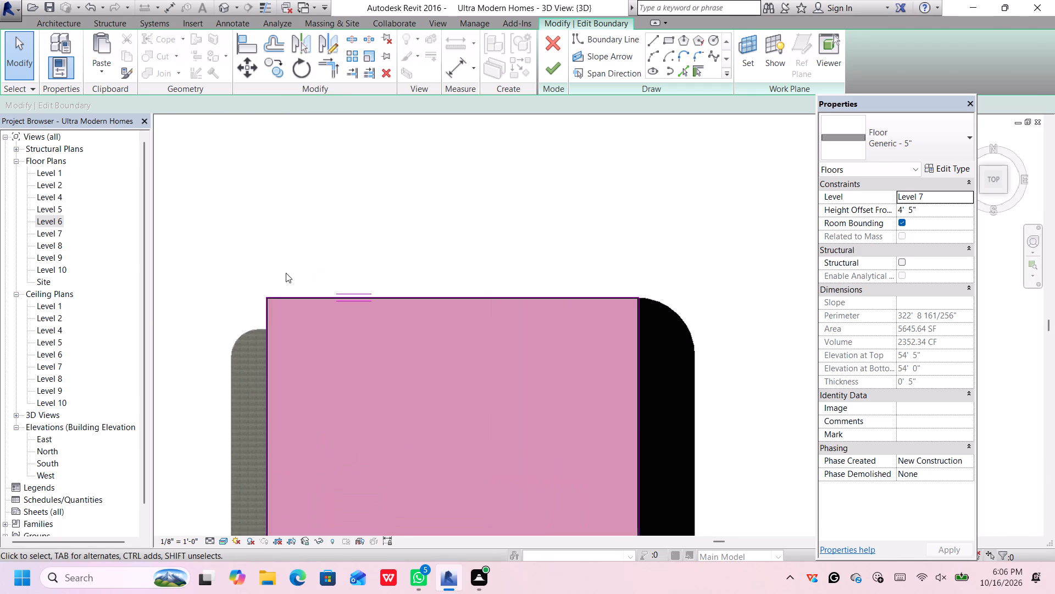
scroll(280, 287, up, 19)
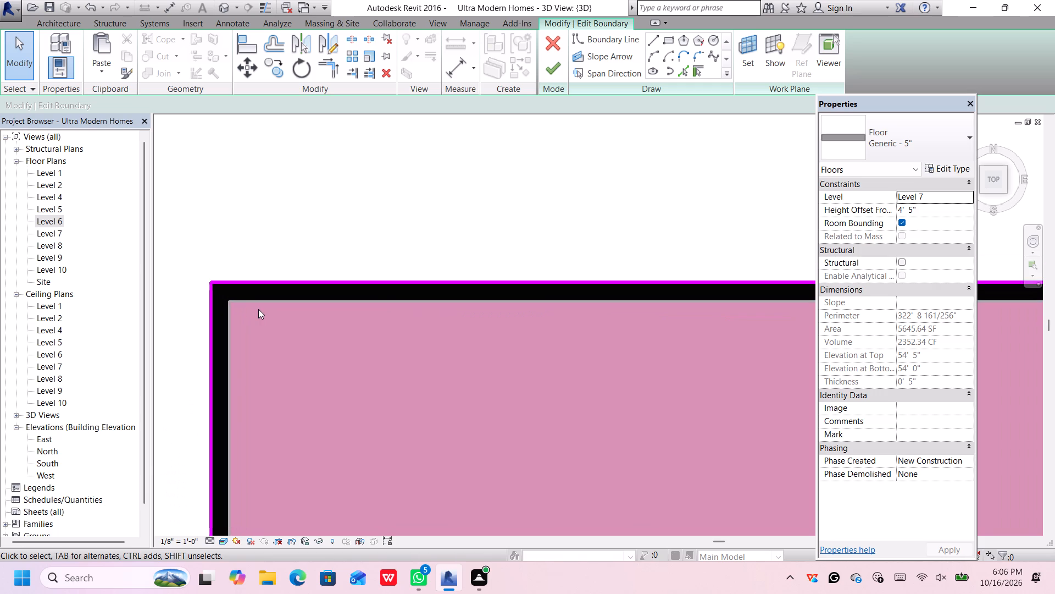
scroll(258, 309, down, 13)
Try again to finish the floor's boundary sketch and locate the highlighted open line near the arched tower.
click(551, 67)
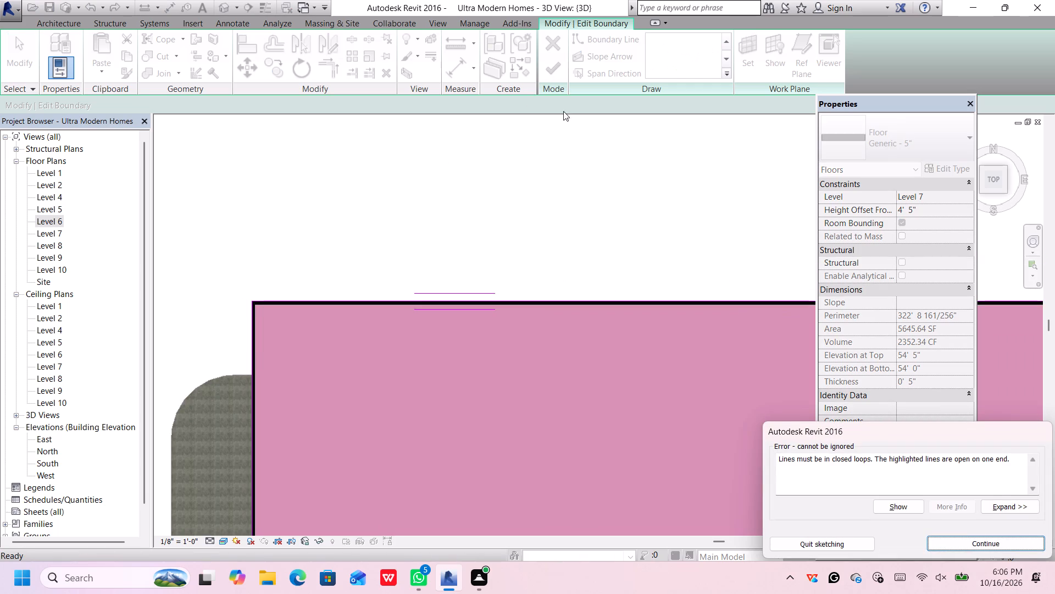
scroll(585, 229, down, 9)
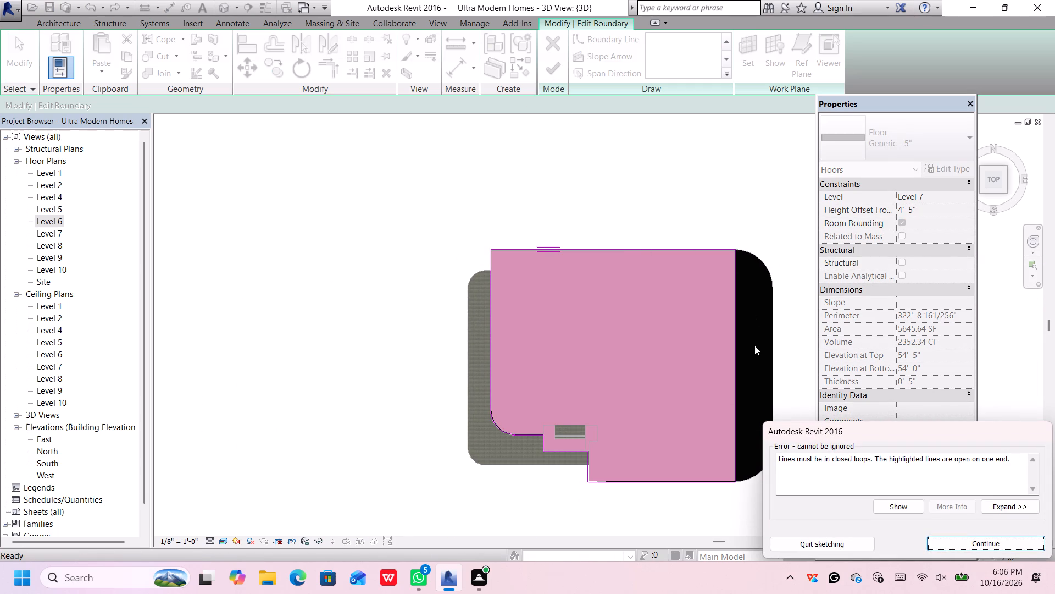
middle_drag(740, 401, 725, 373)
scroll(725, 375, down, 1)
scroll(717, 466, up, 5)
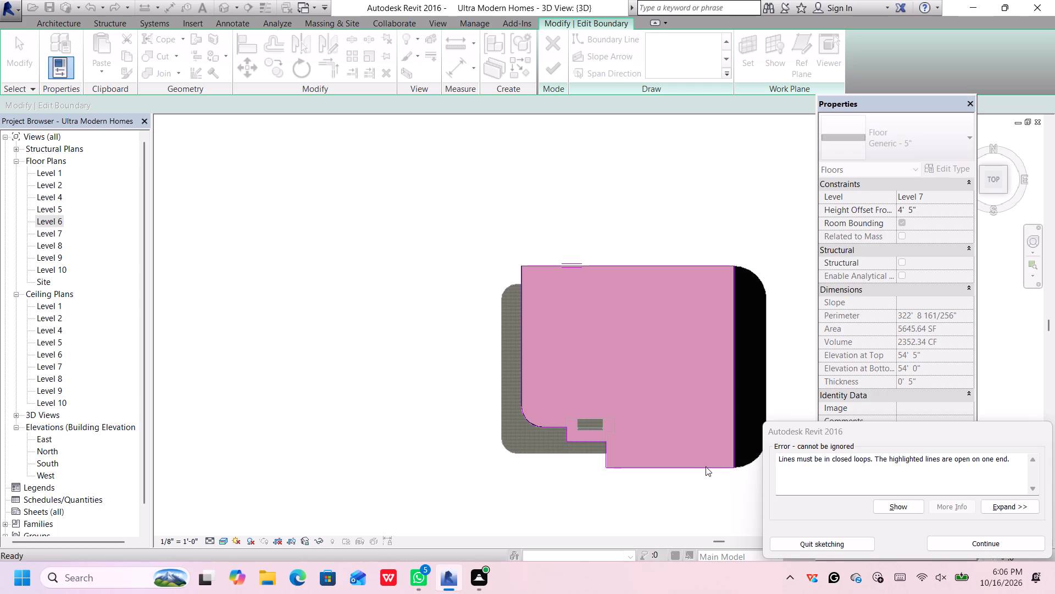
scroll(725, 483, down, 1)
middle_drag(721, 481, 678, 427)
scroll(536, 432, up, 4)
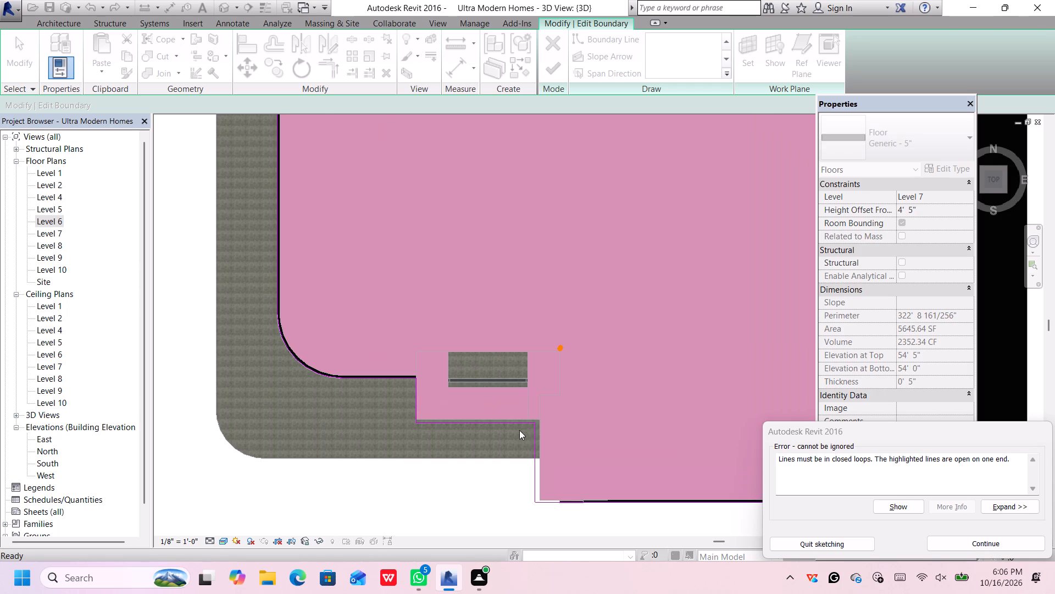
scroll(559, 349, up, 14)
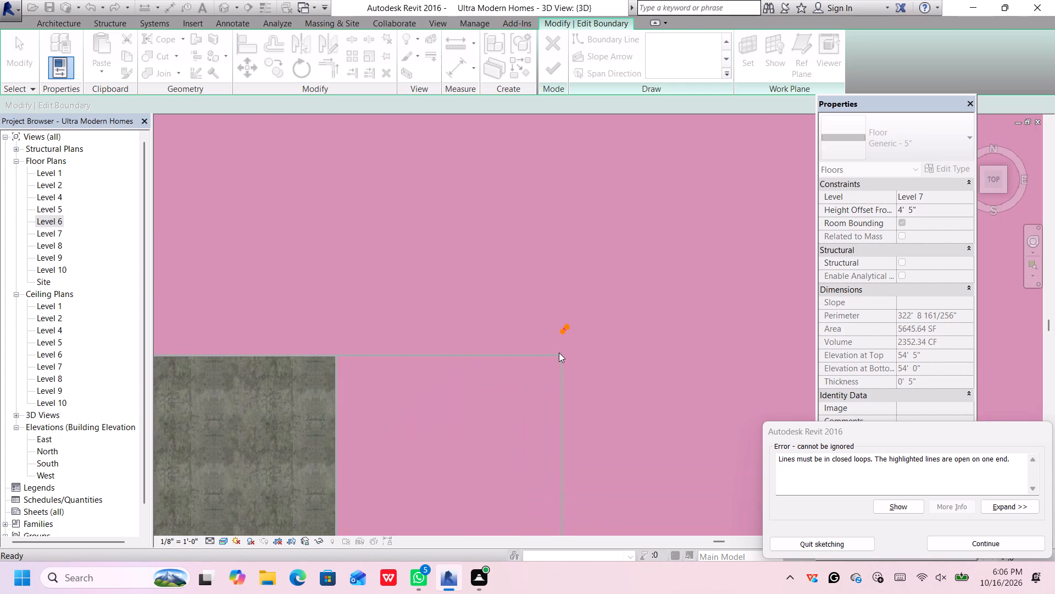
scroll(570, 315, up, 13)
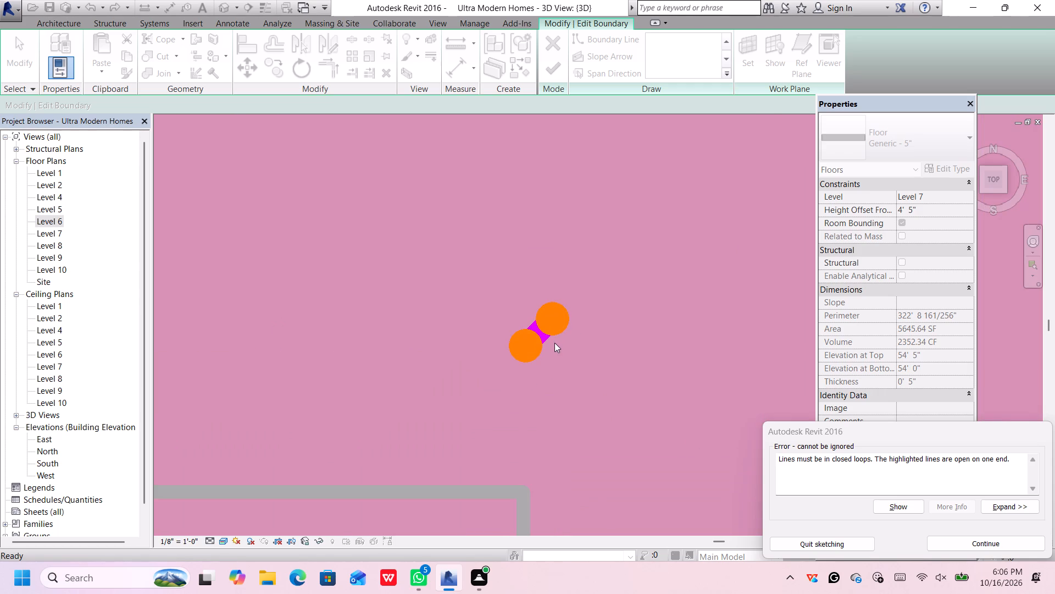
click(545, 335)
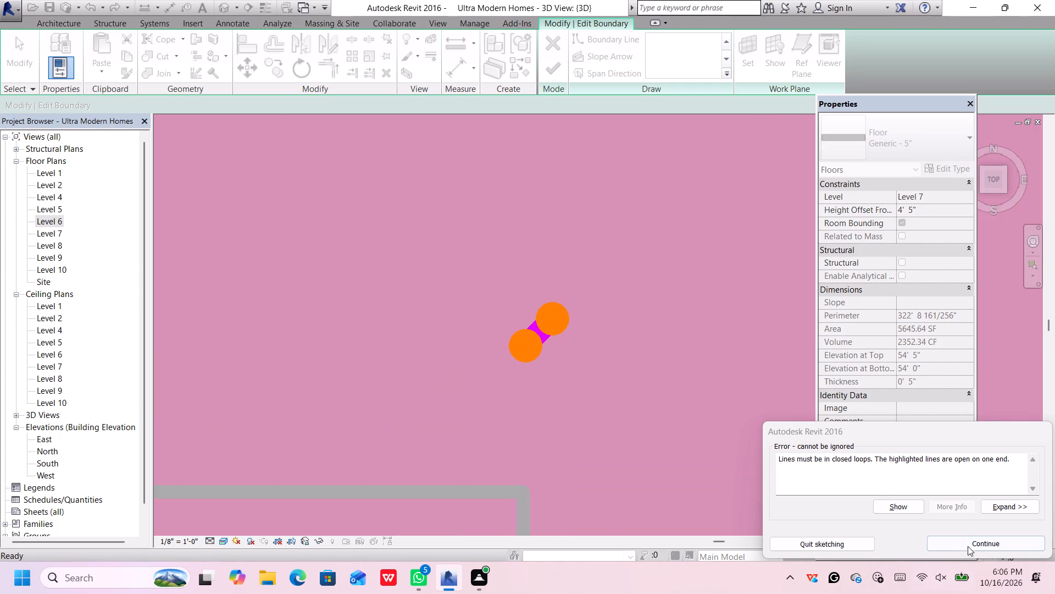
click(970, 544)
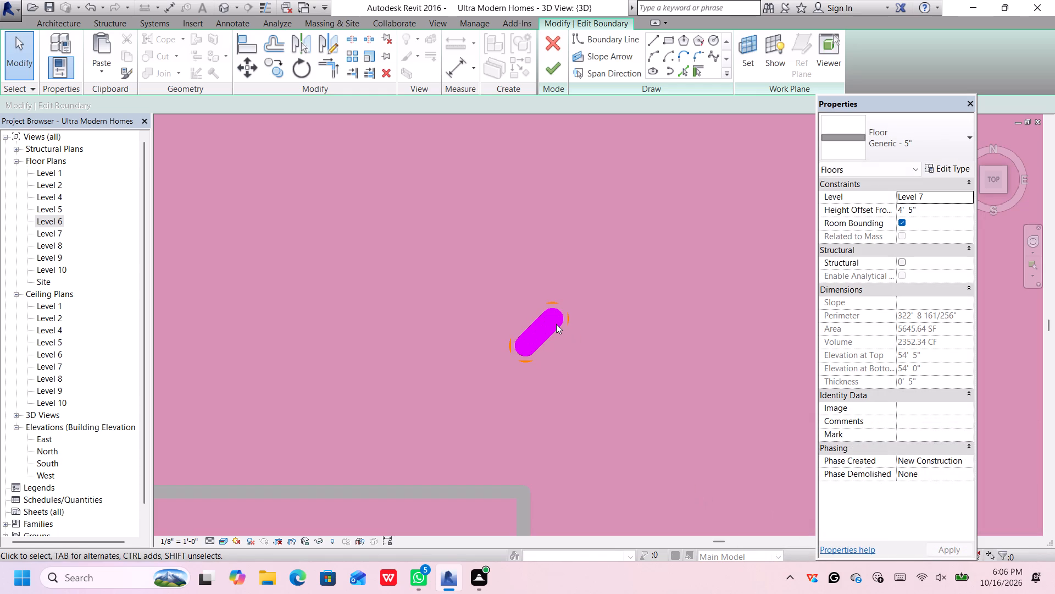
Delete the tiny stray diagonal boundary line inside the floor outline near the tower opening.
click(554, 324)
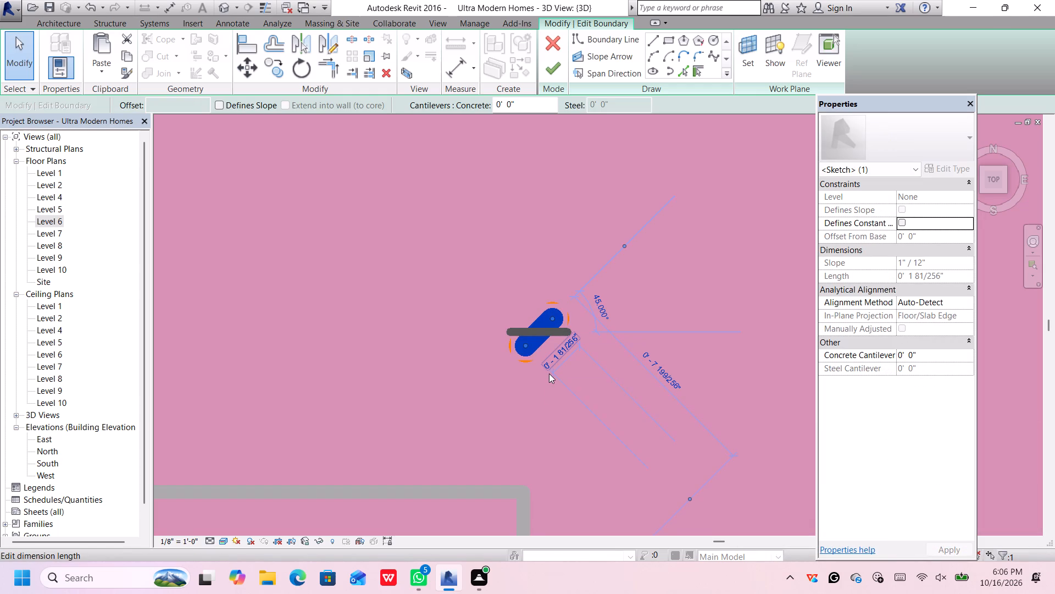
scroll(549, 373, down, 5)
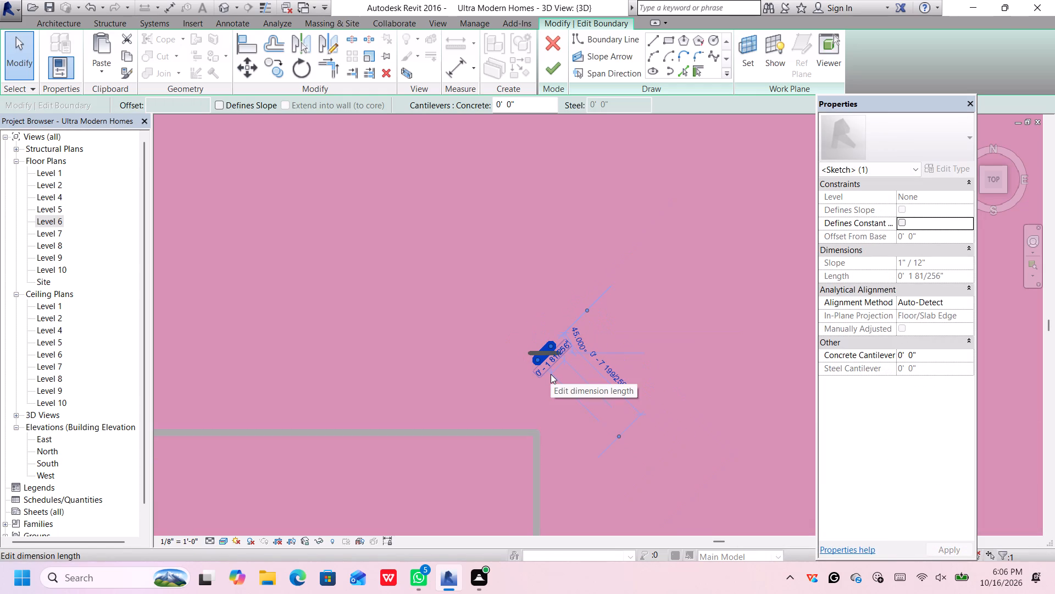
key(Delete)
scroll(552, 373, down, 8)
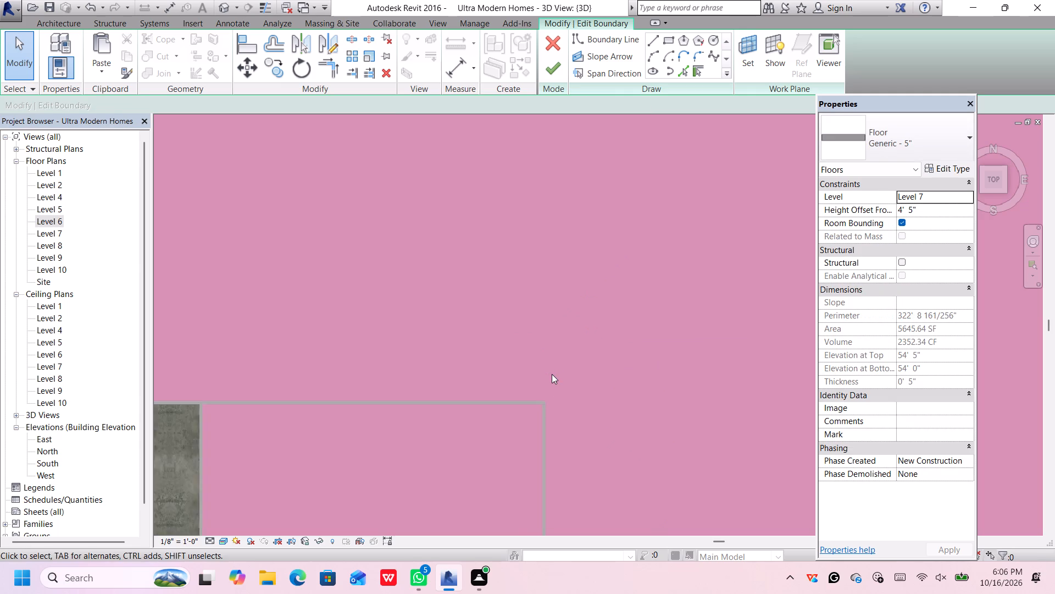
scroll(552, 374, down, 20)
scroll(552, 374, down, 3)
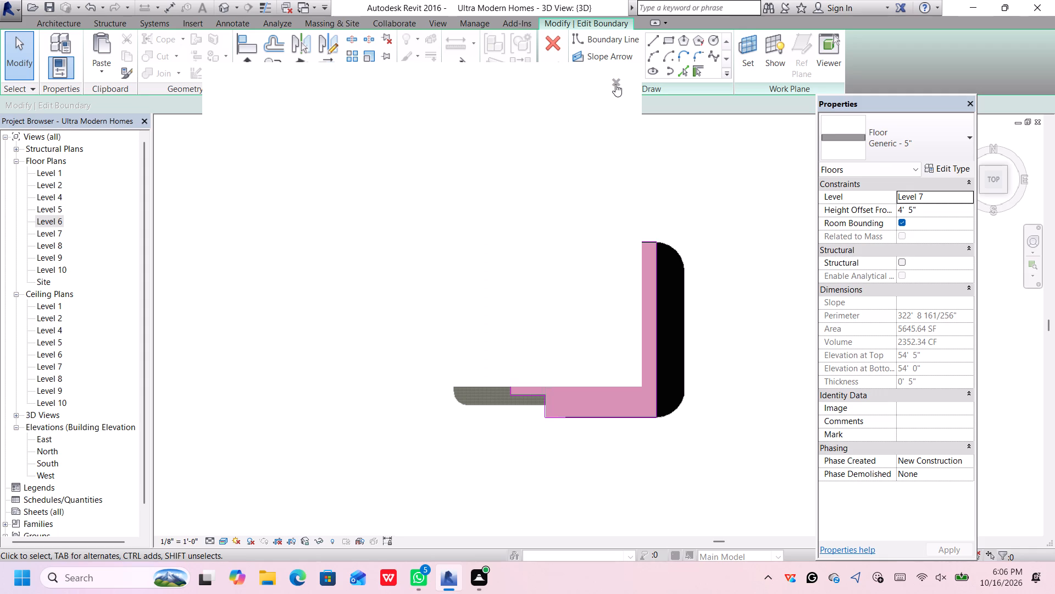
Dismiss the Autodesk notification card and finish the floor's boundary sketch.
click(615, 84)
click(552, 69)
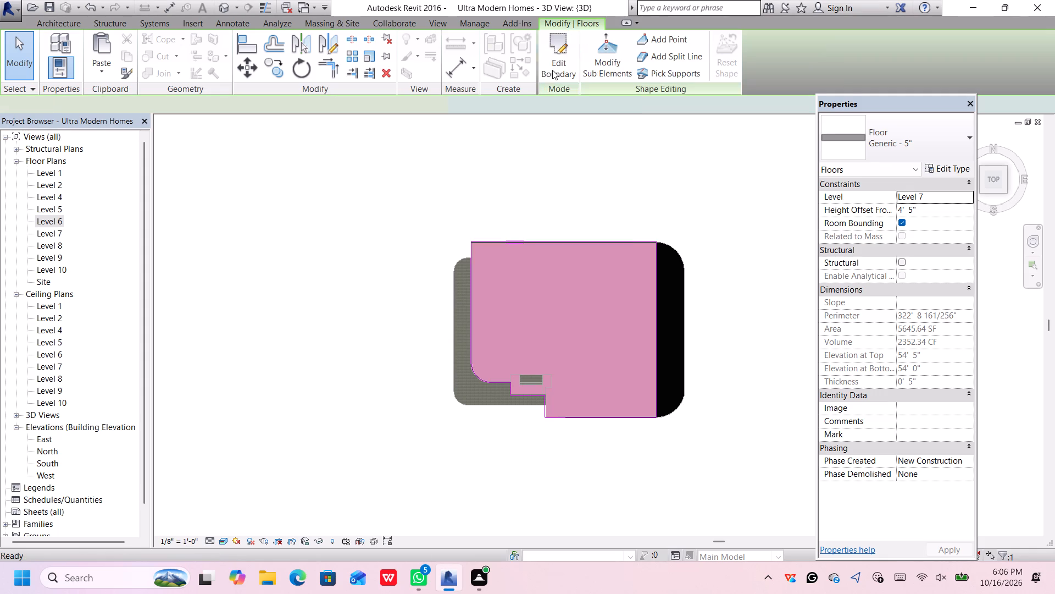
Inspect the roof floor over the arched tower from the front left corner and from the front.
click(980, 193)
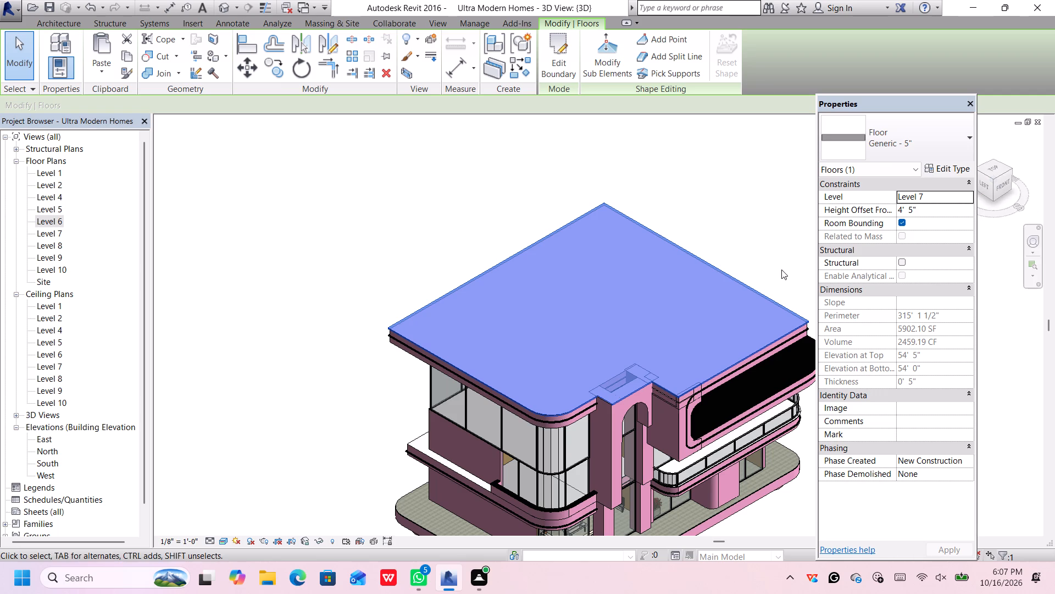
click(749, 252)
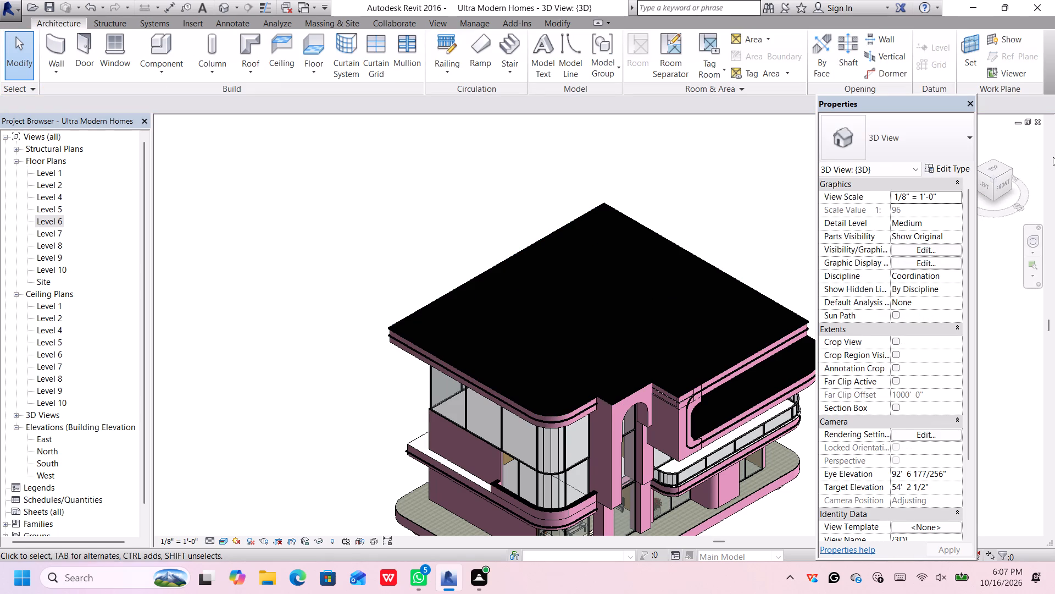
click(1008, 178)
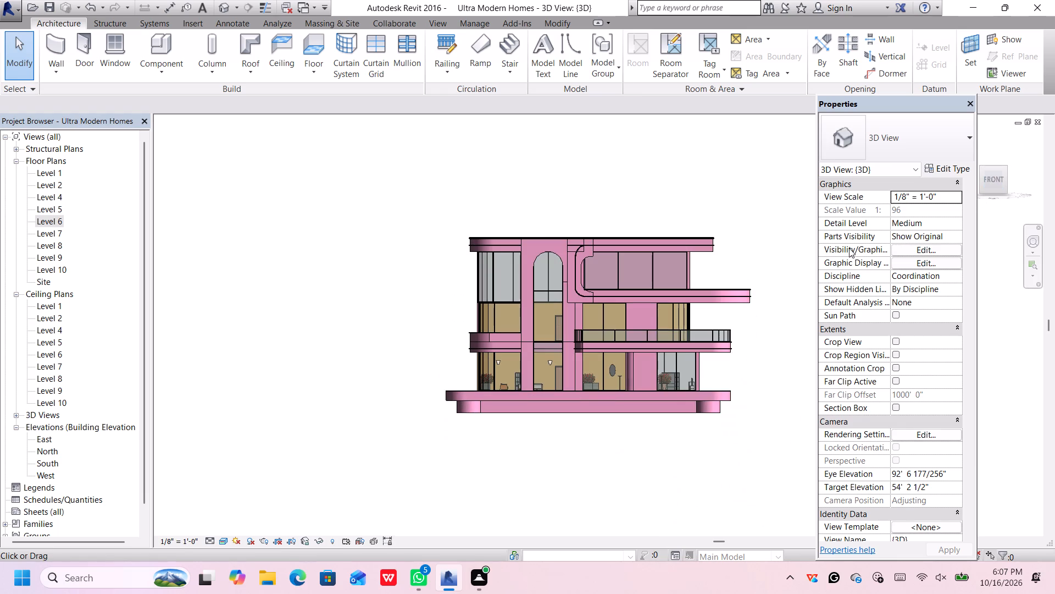
scroll(515, 256, up, 1)
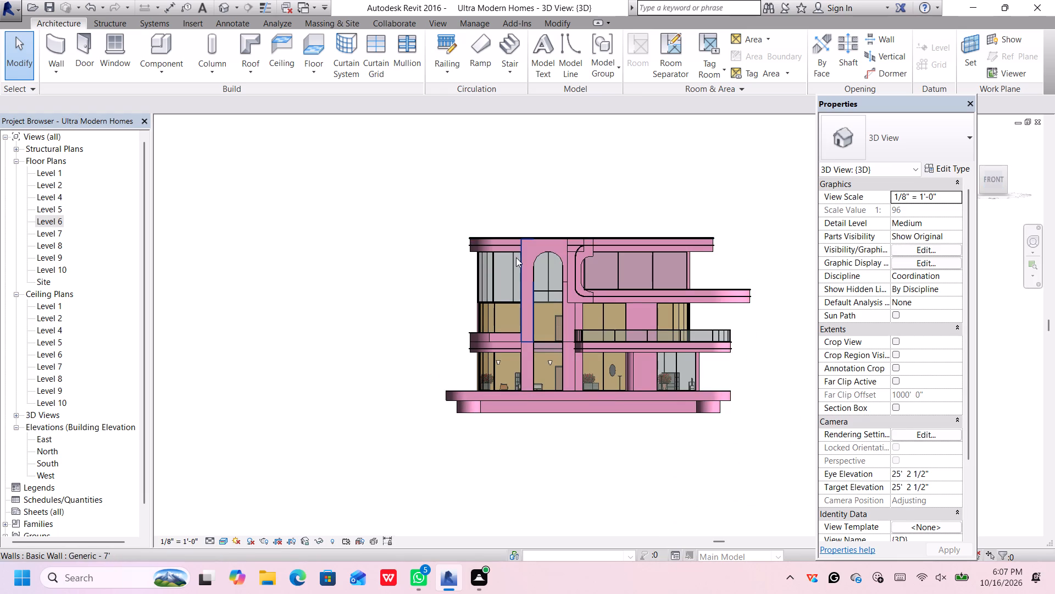
scroll(516, 257, up, 5)
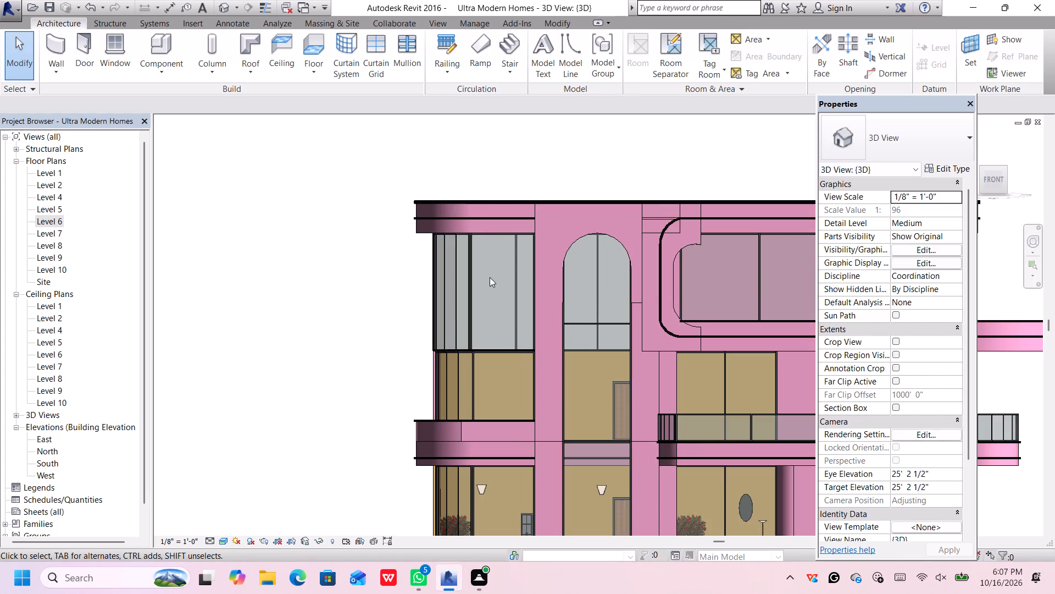
Examine the house's front in 3D, focusing on the roof edge, arched tower and upper curtain wall.
scroll(490, 277, down, 1)
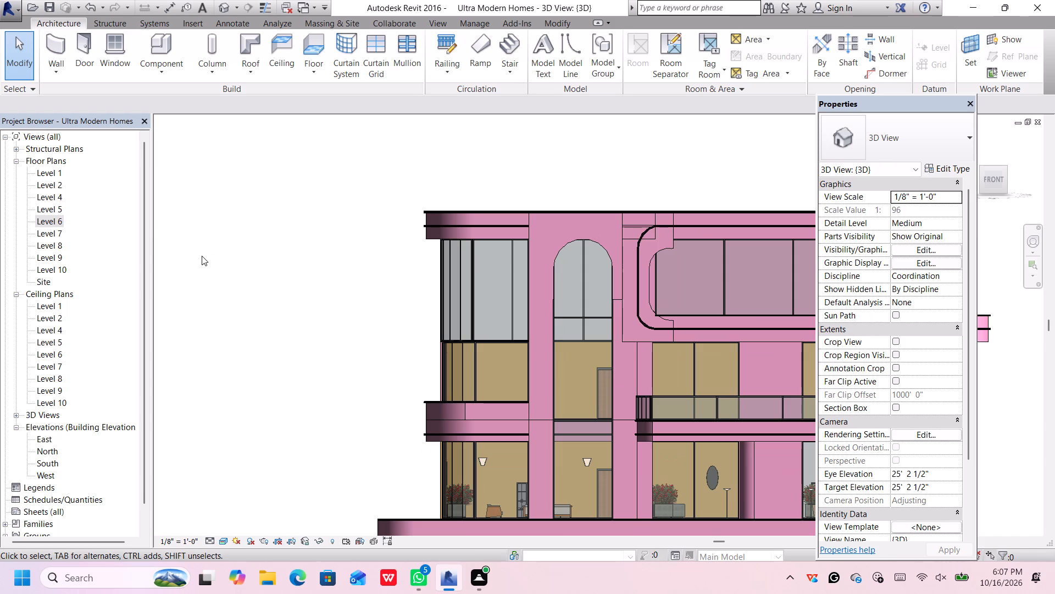
scroll(344, 262, down, 1)
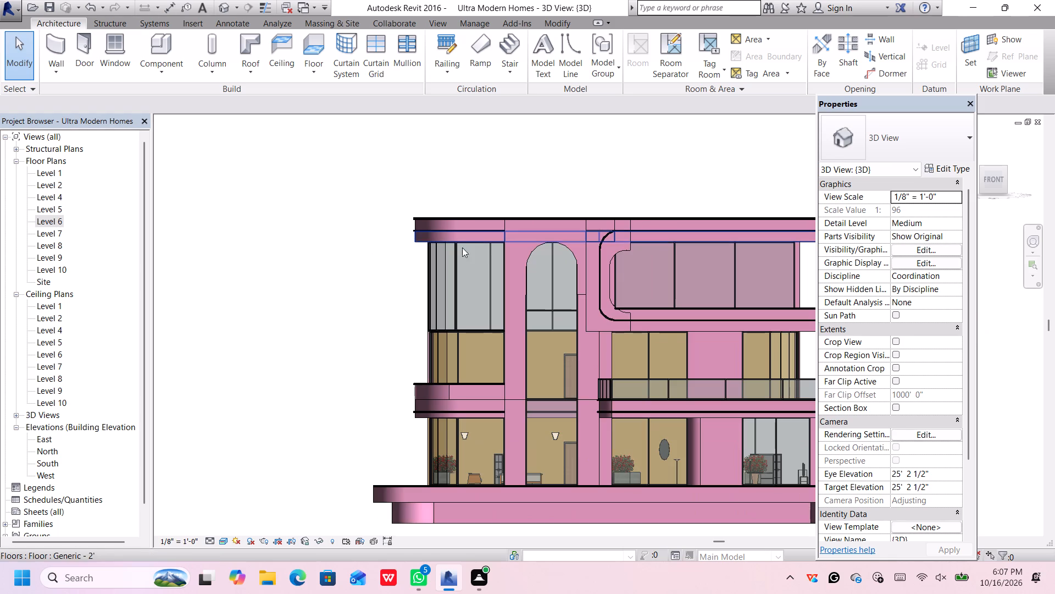
scroll(620, 265, up, 1)
middle_drag(597, 267, 581, 262)
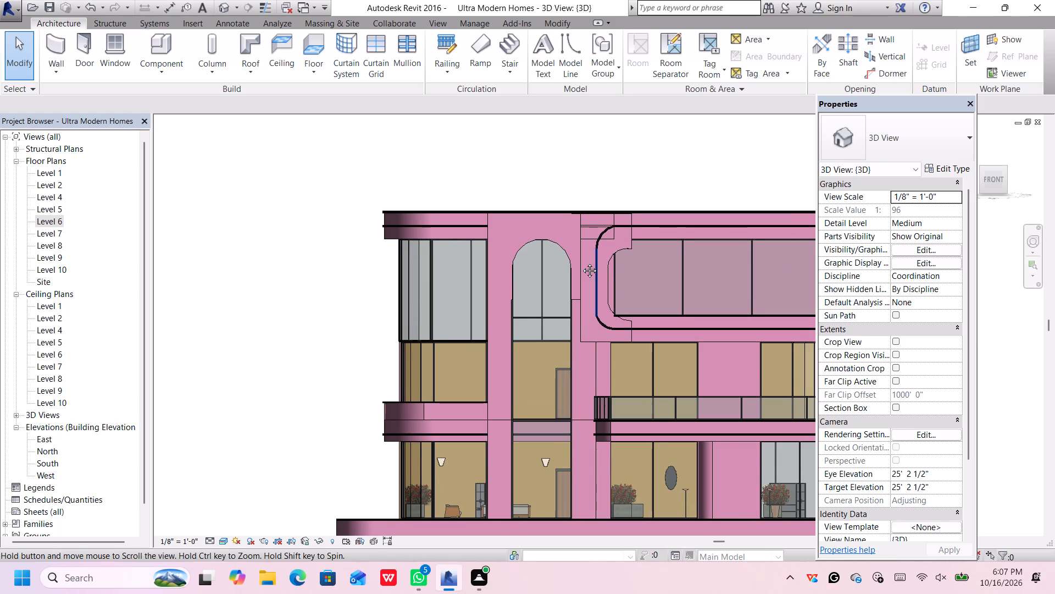
middle_drag(581, 262, 469, 246)
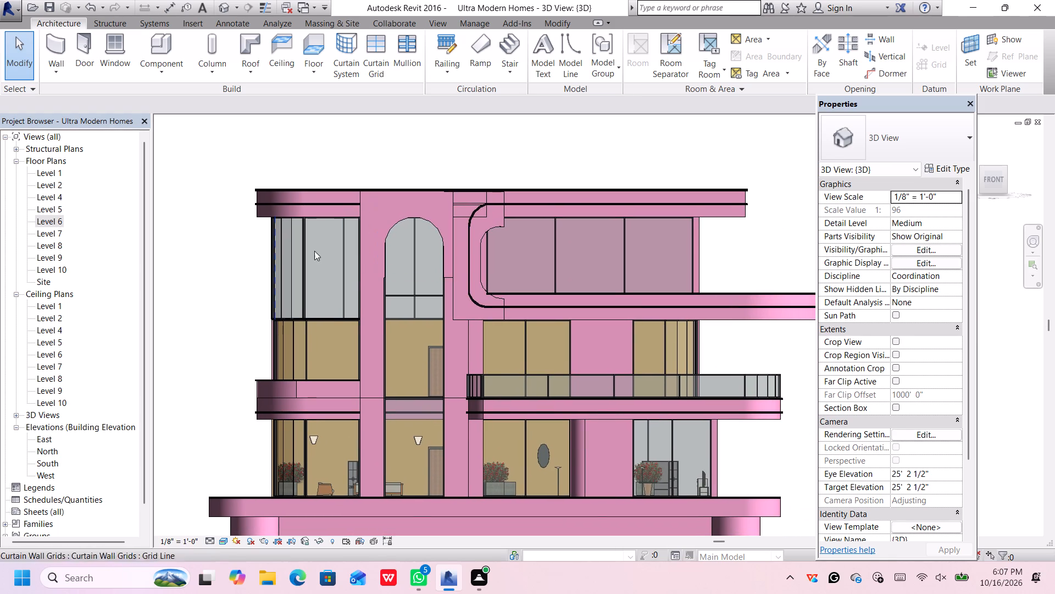
scroll(320, 267, up, 1)
scroll(321, 267, down, 3)
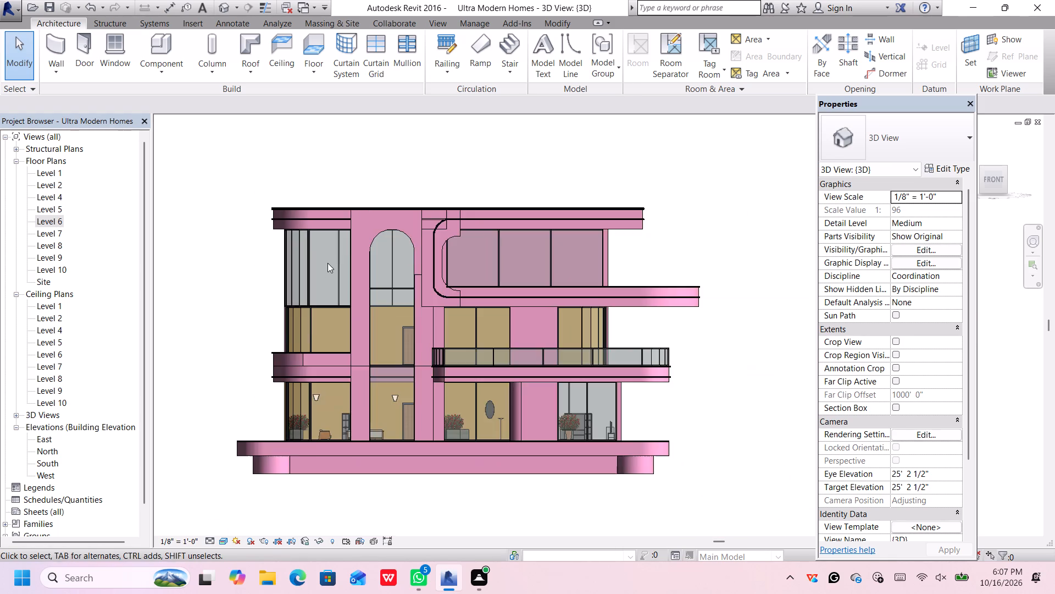
scroll(334, 258, up, 1)
middle_drag(334, 258, 331, 289)
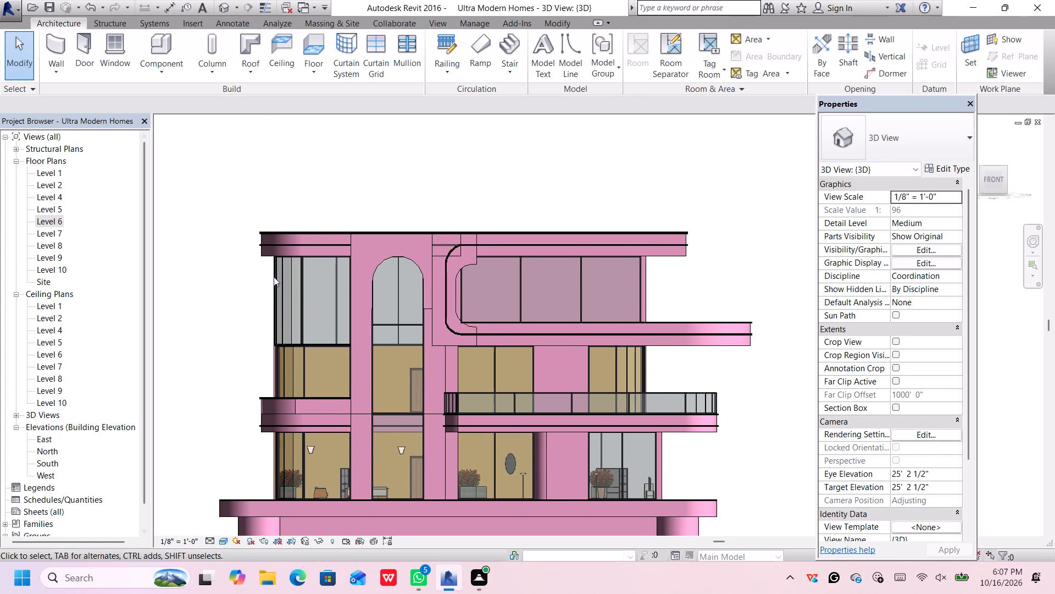
double_click(315, 285)
scroll(315, 288, up, 6)
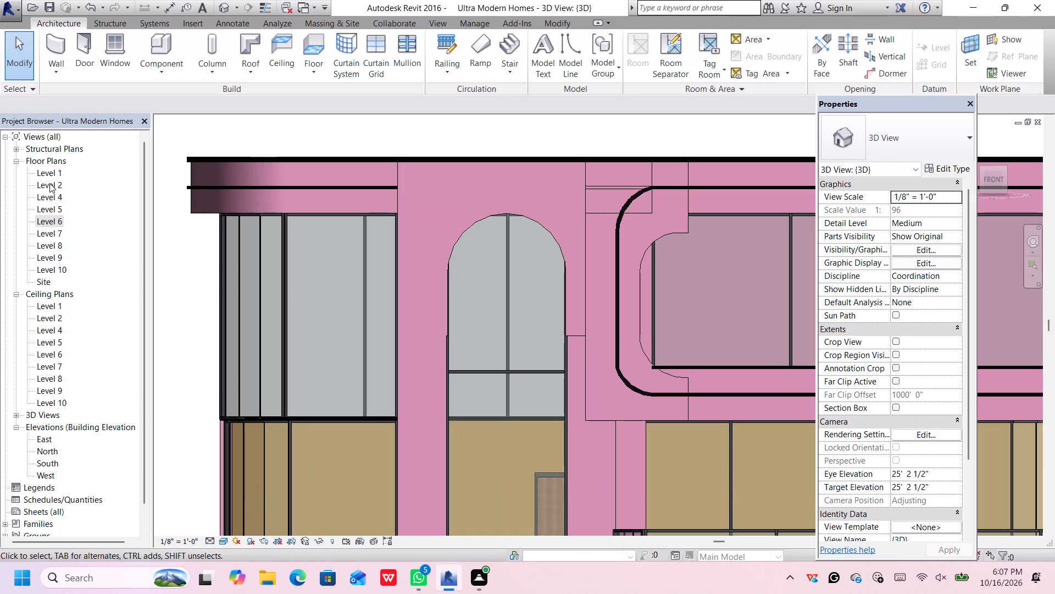
Examine the Level 2, Level 4 and Level 5 floor plans, dismissing the Autodesk notification card.
double_click(49, 183)
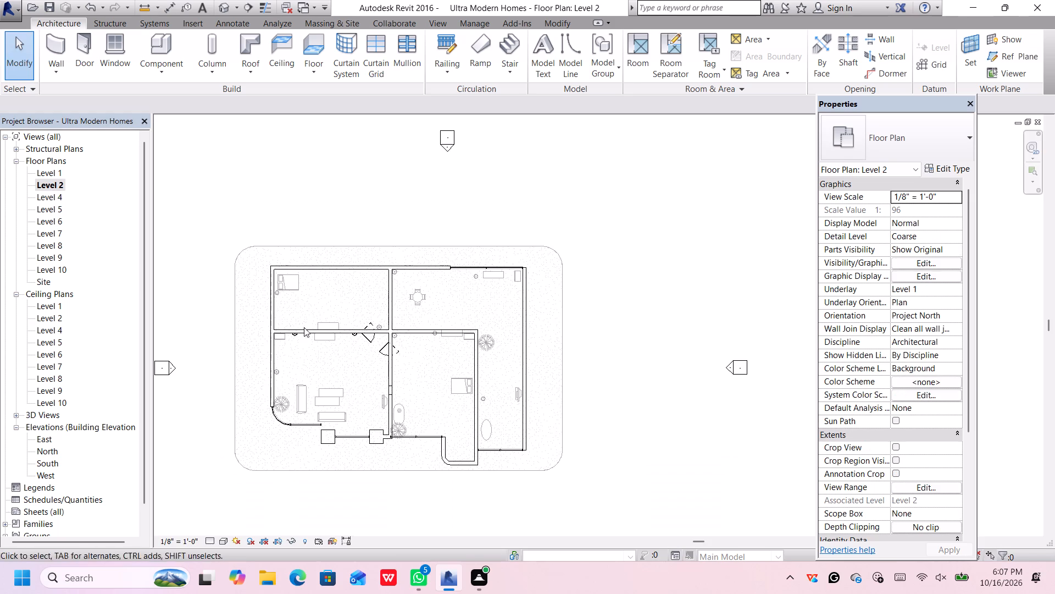
scroll(348, 293, up, 1)
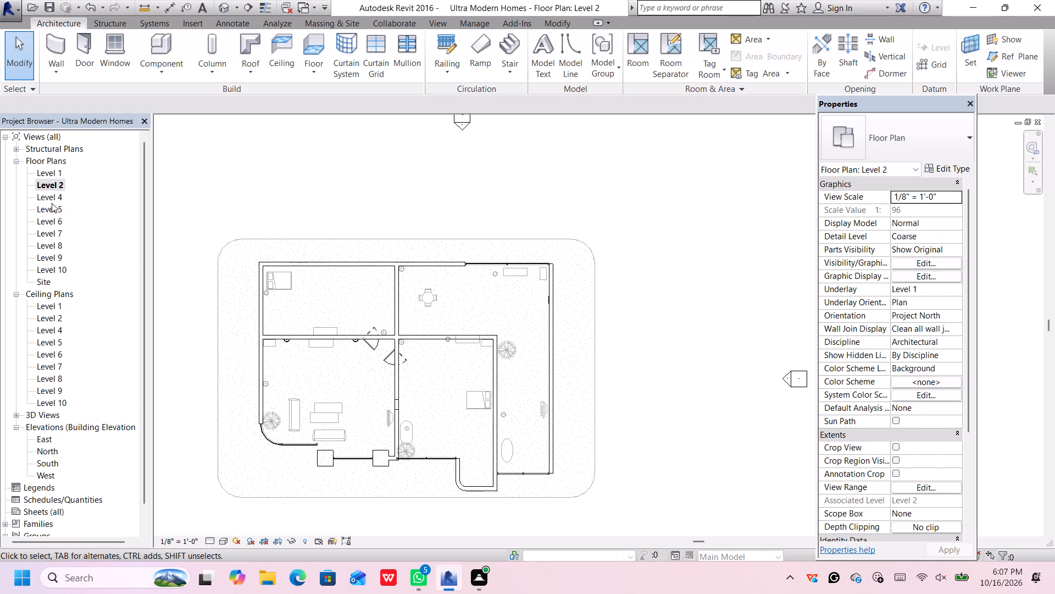
double_click(49, 200)
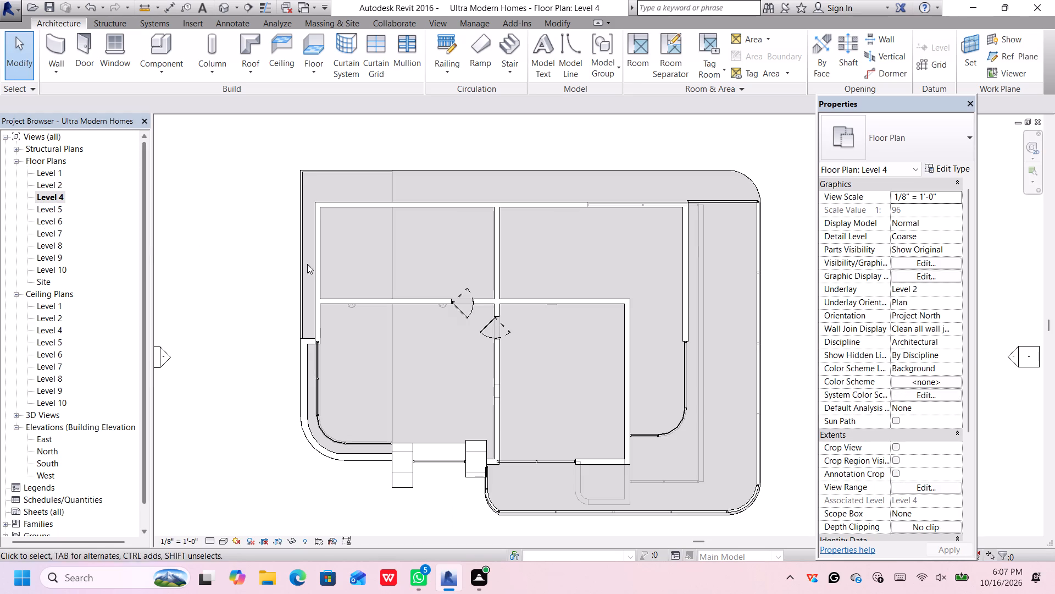
double_click(60, 208)
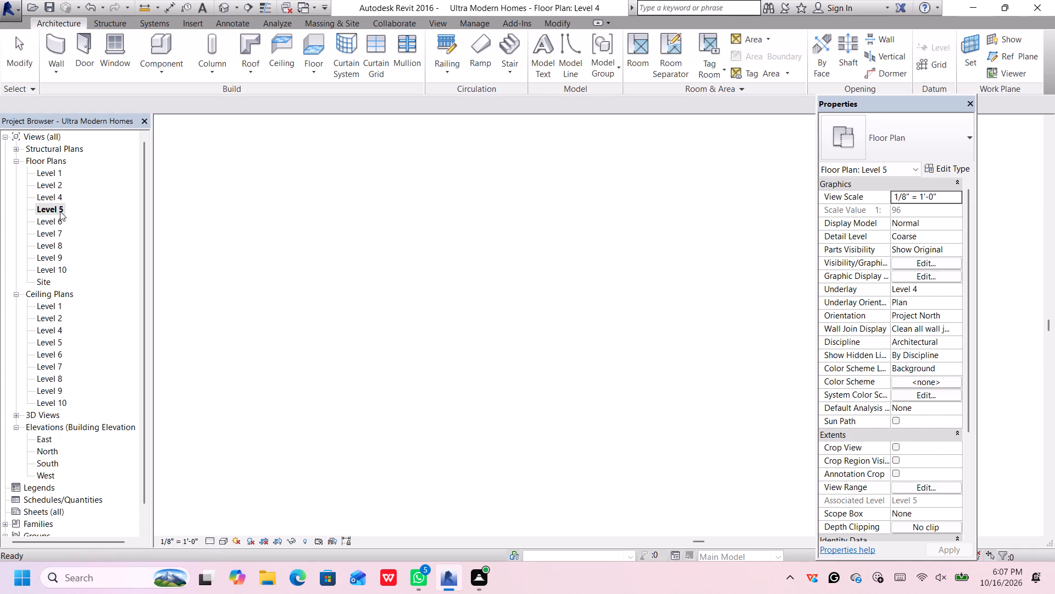
scroll(440, 307, down, 5)
scroll(492, 303, up, 1)
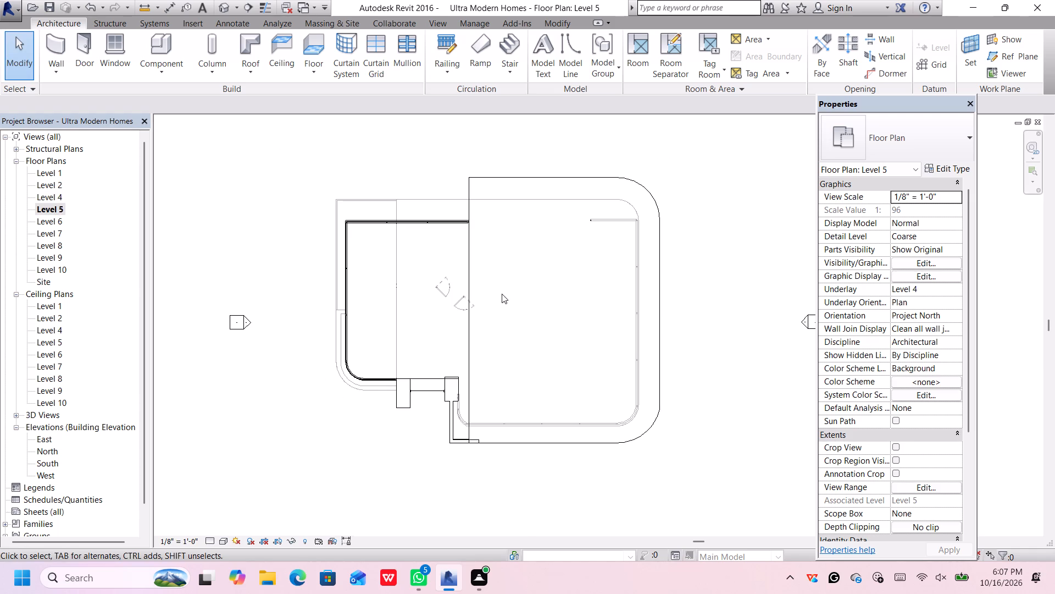
middle_click(471, 286)
middle_click(471, 285)
scroll(473, 285, up, 2)
middle_drag(471, 291, 467, 291)
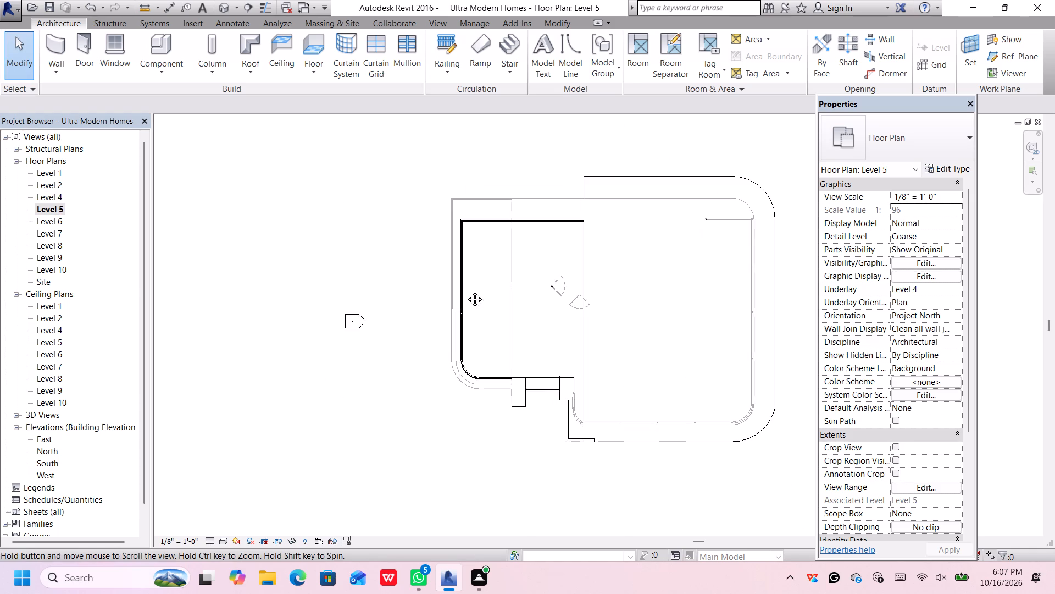
middle_drag(467, 291, 234, 358)
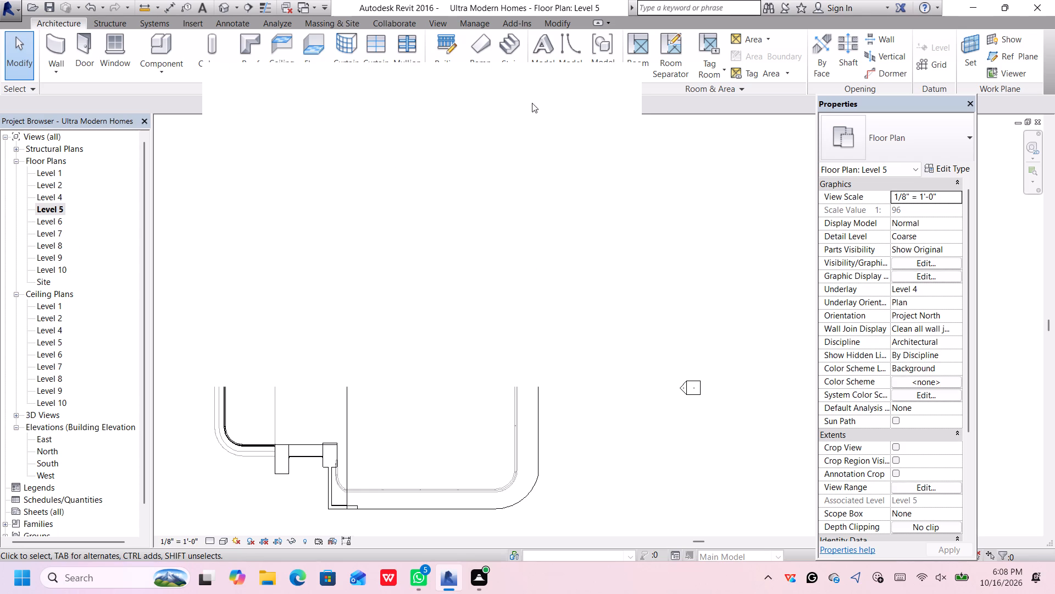
click(614, 81)
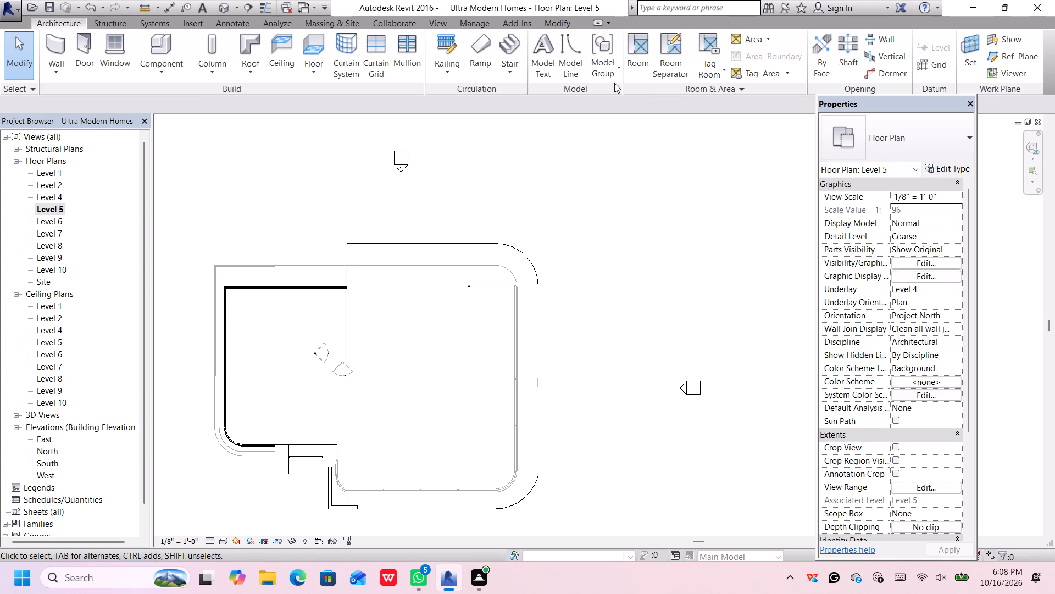
scroll(443, 290, up, 2)
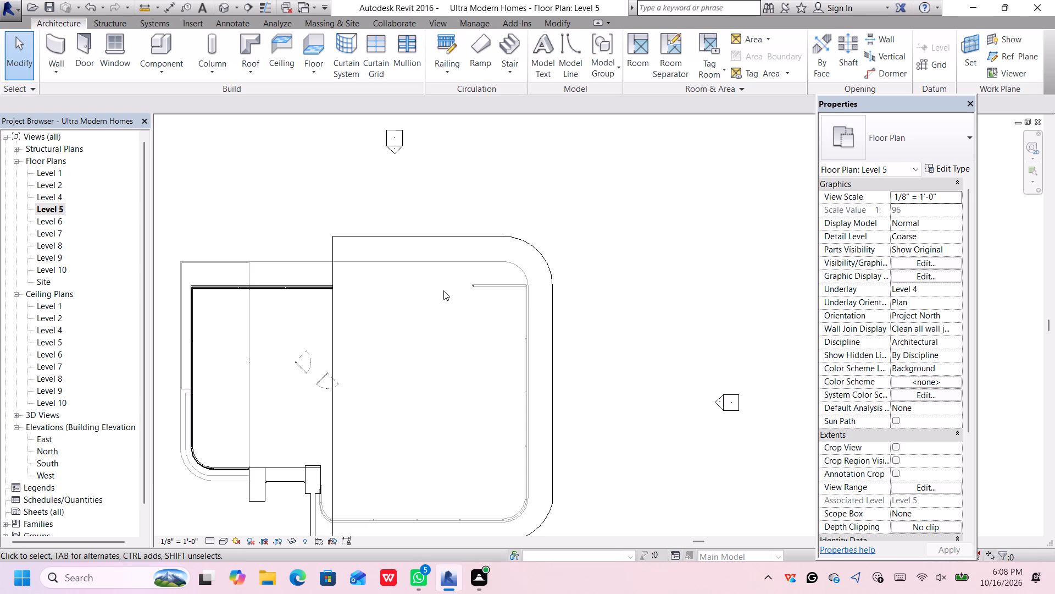
scroll(445, 288, down, 3)
middle_drag(441, 295, 505, 272)
Compare the floor plans of Levels 5 to 8 around the roof floor and tower, ending on the Level 7 plan.
double_click(54, 218)
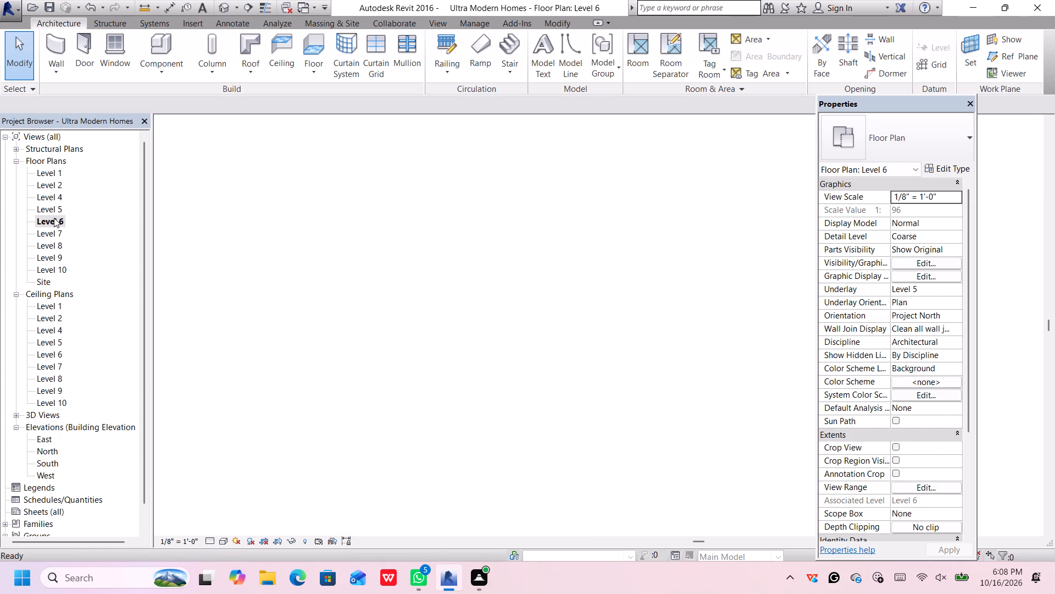
scroll(501, 316, down, 4)
scroll(514, 306, up, 1)
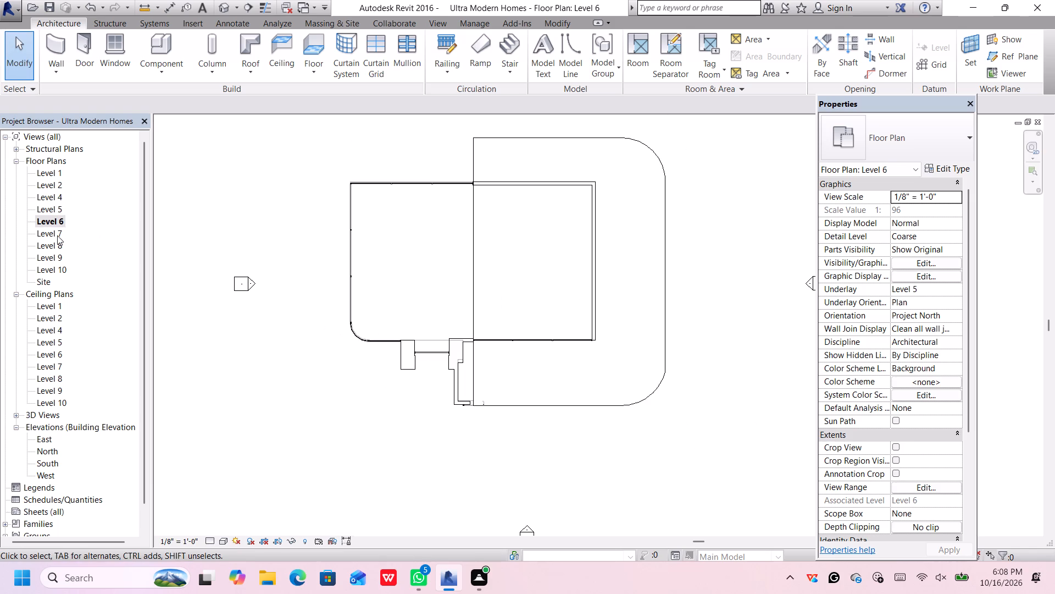
double_click(59, 210)
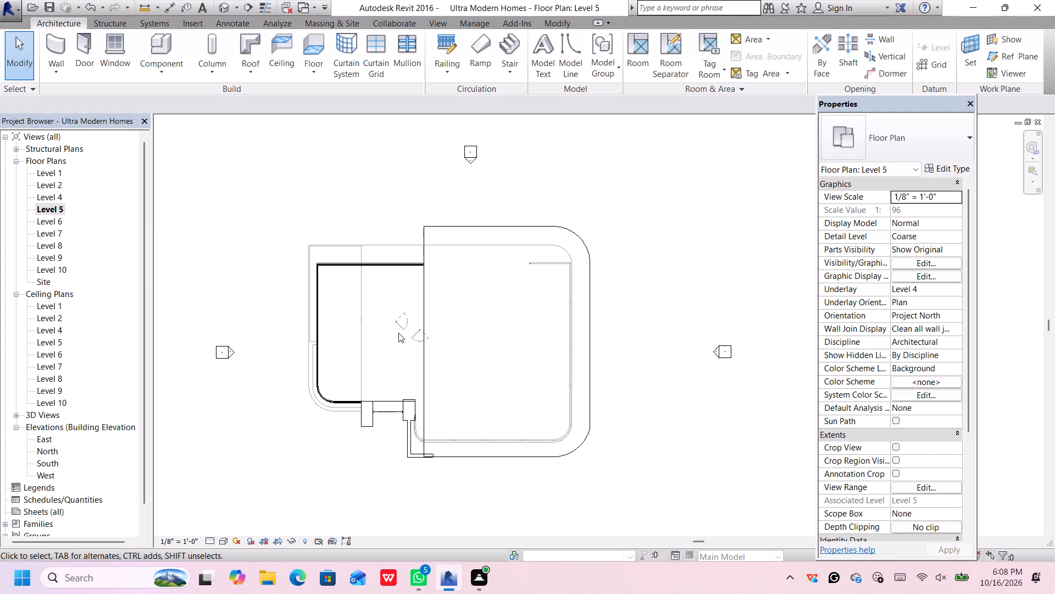
middle_drag(515, 285, 484, 289)
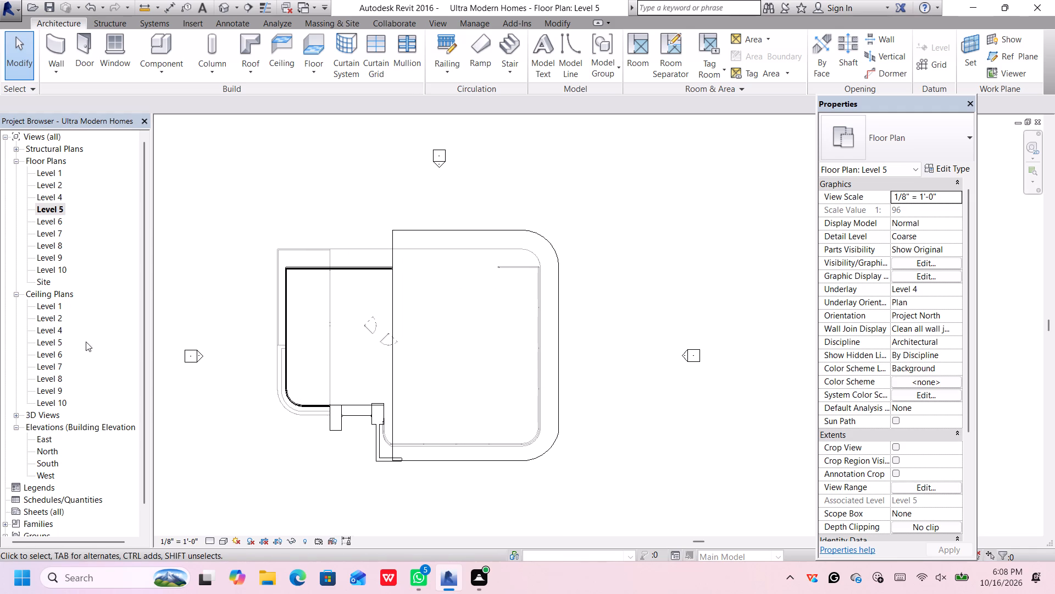
double_click(54, 232)
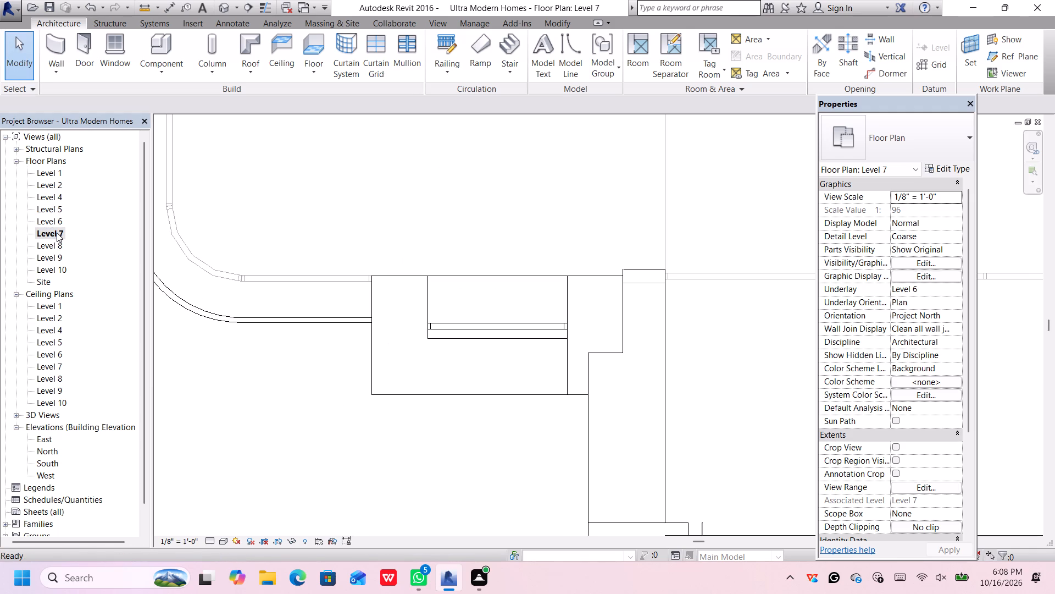
scroll(422, 469, down, 11)
middle_drag(572, 385, 557, 385)
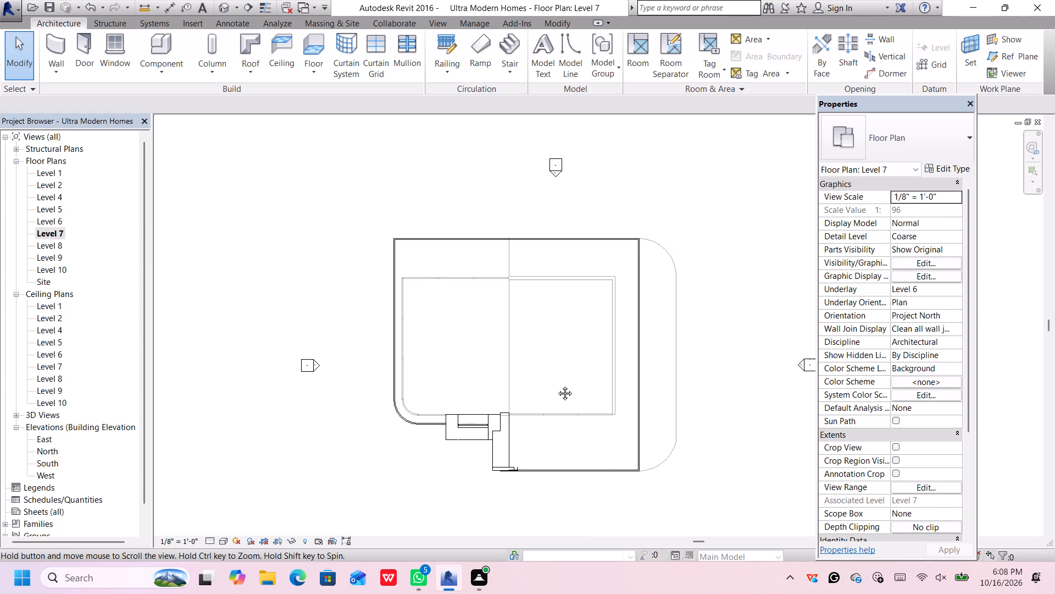
middle_drag(557, 385, 538, 385)
scroll(538, 387, up, 3)
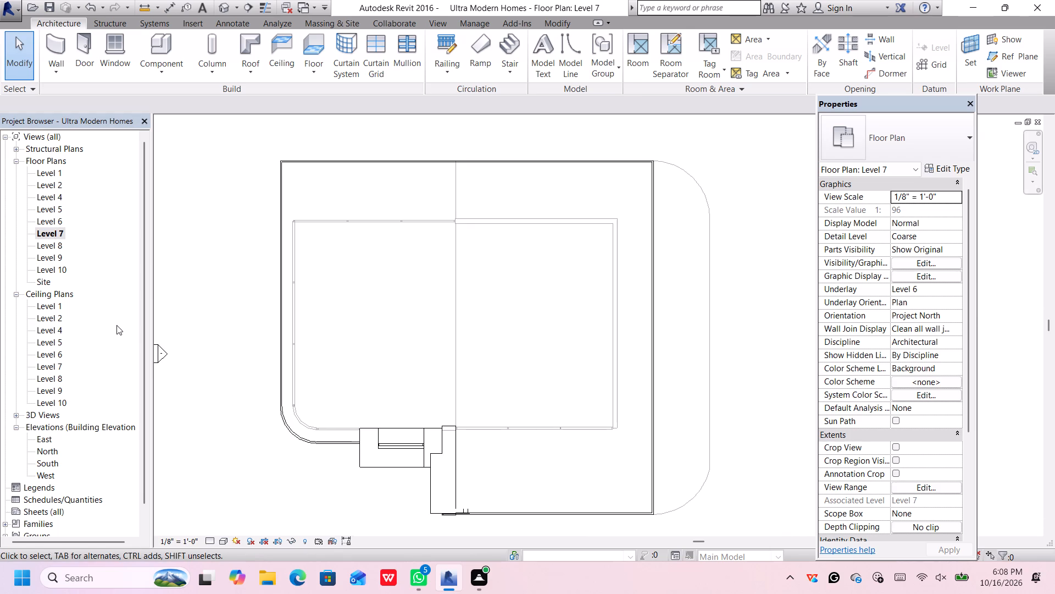
double_click(53, 245)
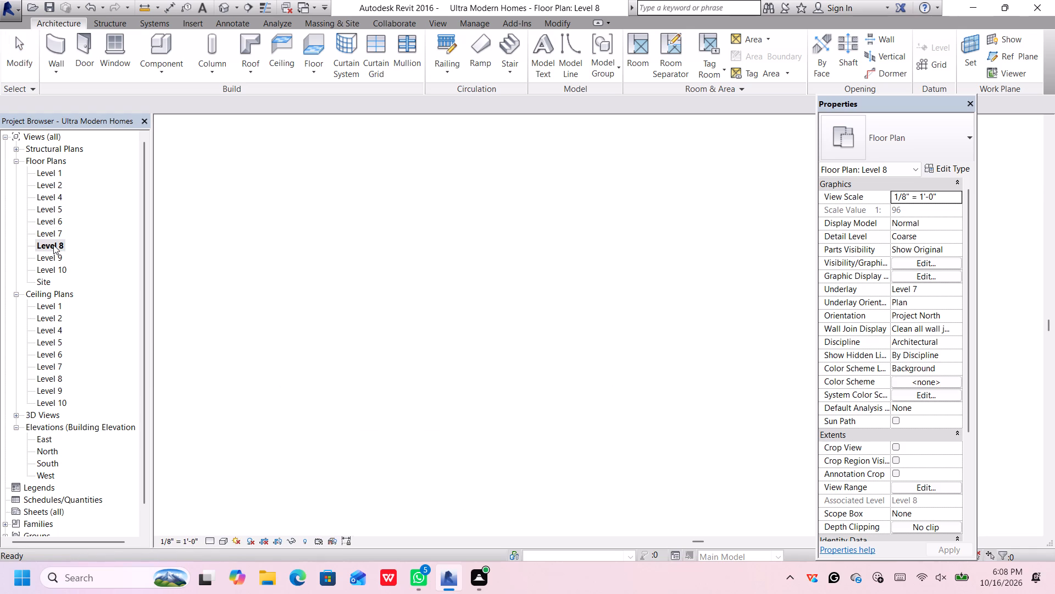
double_click(60, 236)
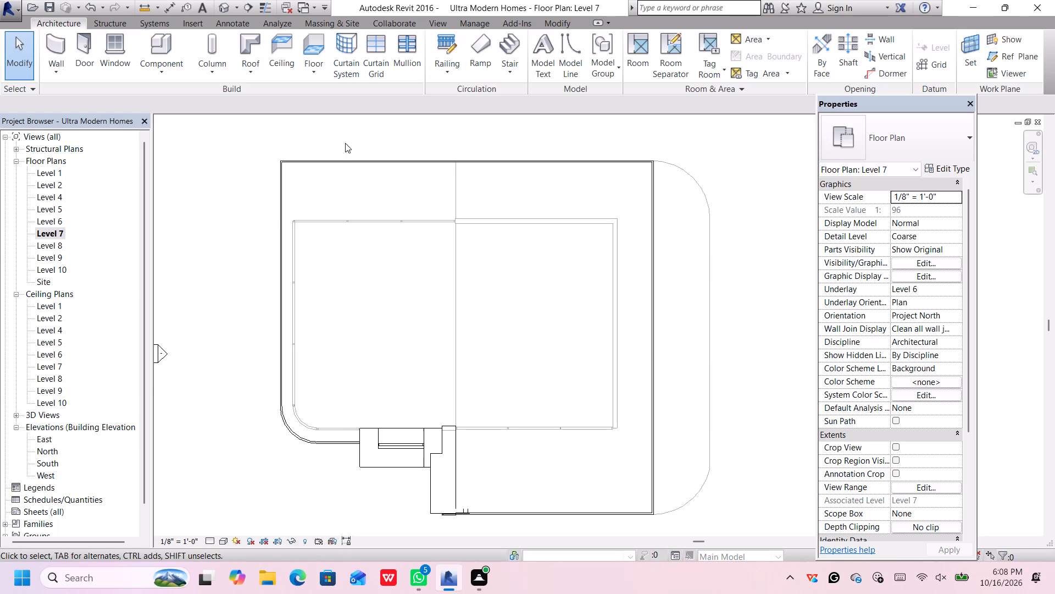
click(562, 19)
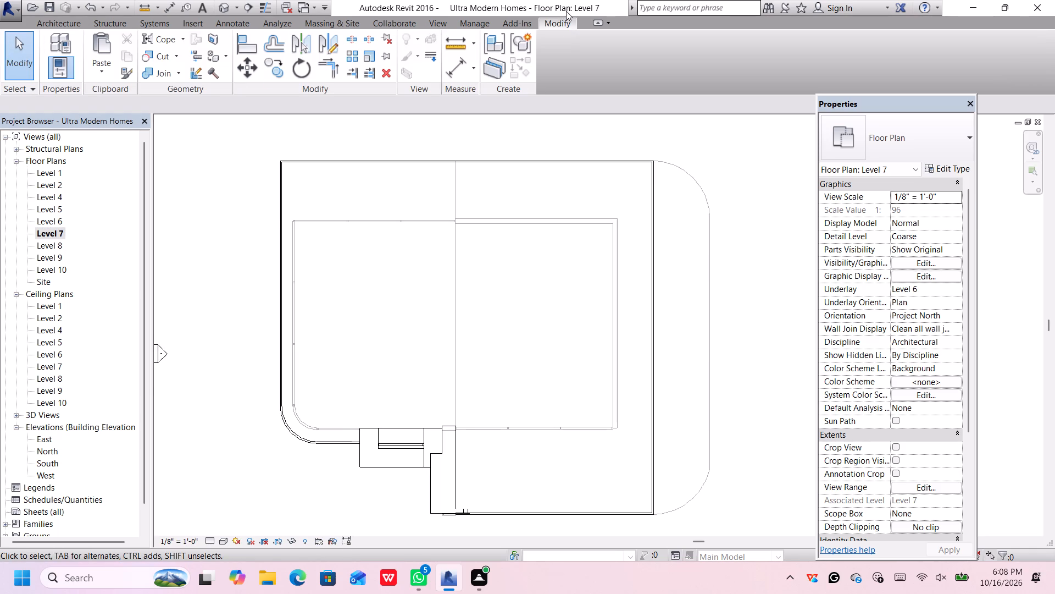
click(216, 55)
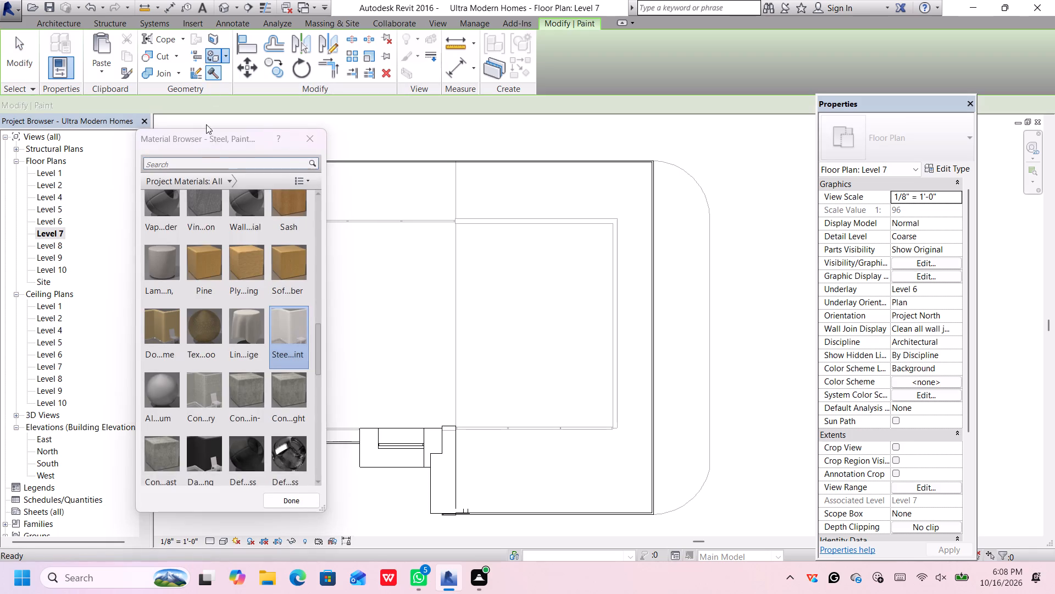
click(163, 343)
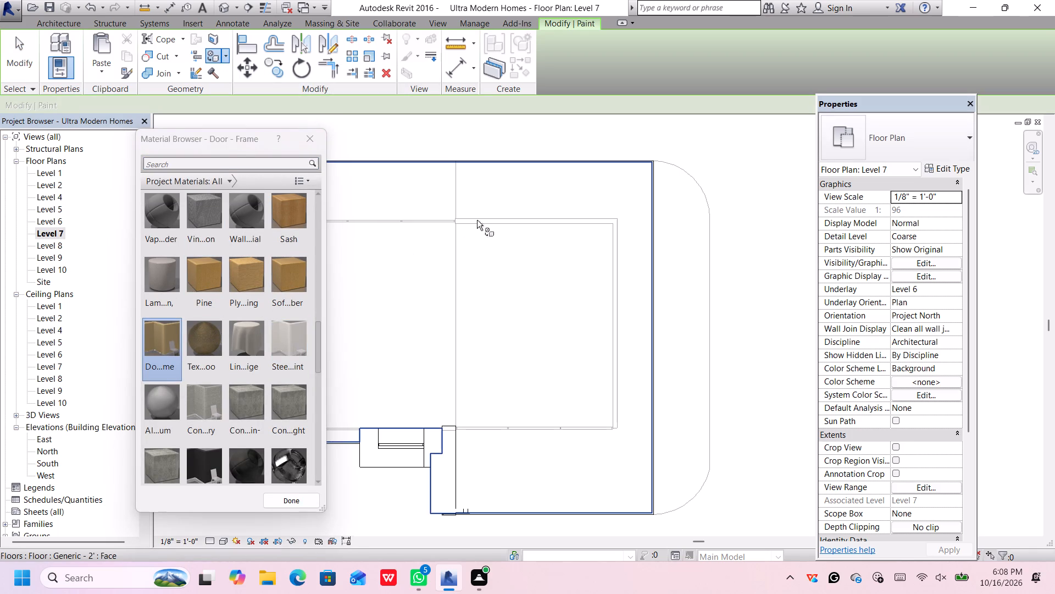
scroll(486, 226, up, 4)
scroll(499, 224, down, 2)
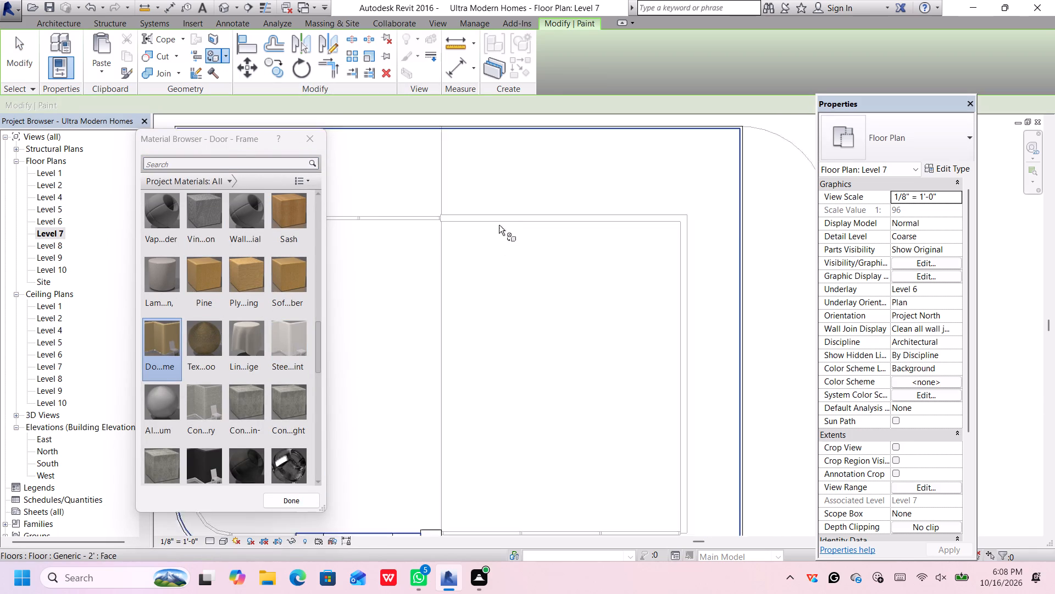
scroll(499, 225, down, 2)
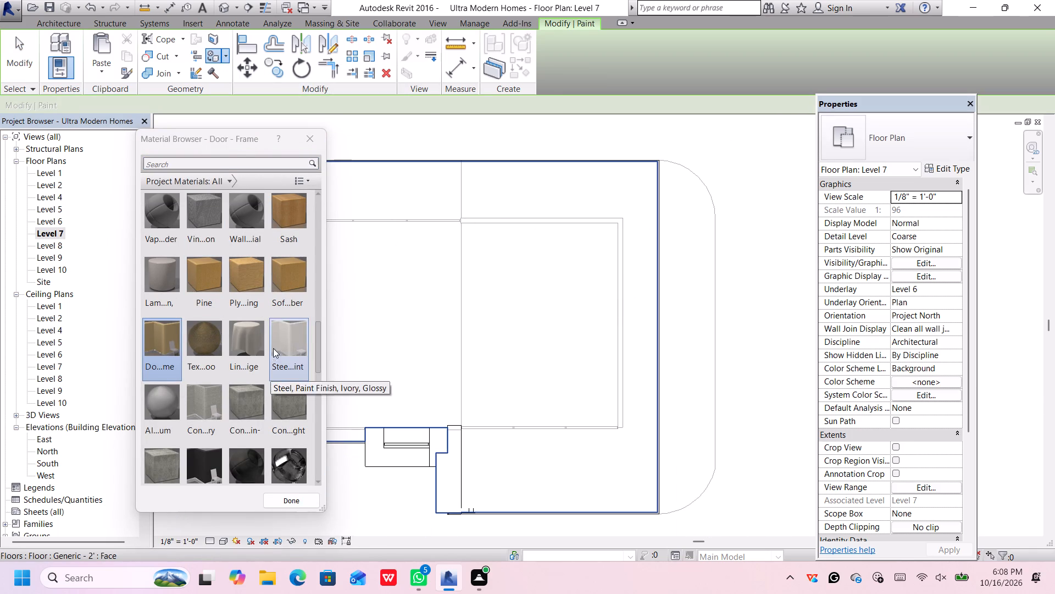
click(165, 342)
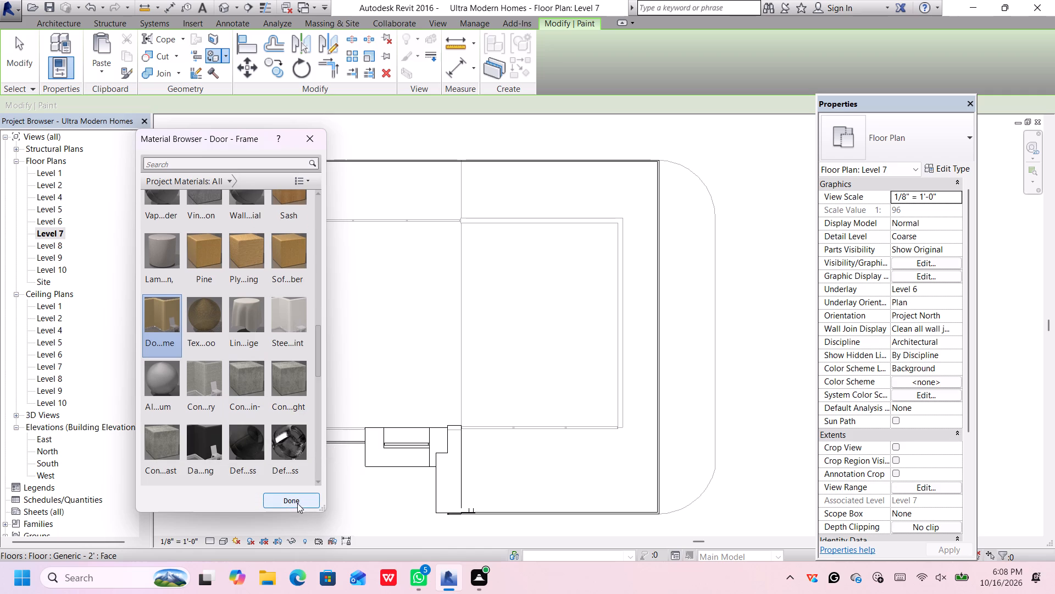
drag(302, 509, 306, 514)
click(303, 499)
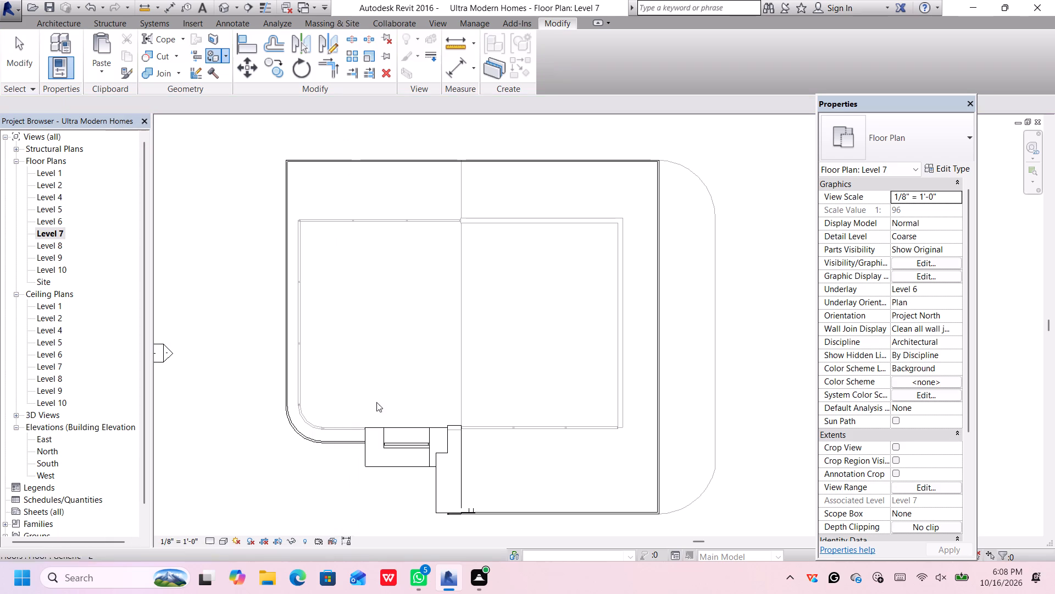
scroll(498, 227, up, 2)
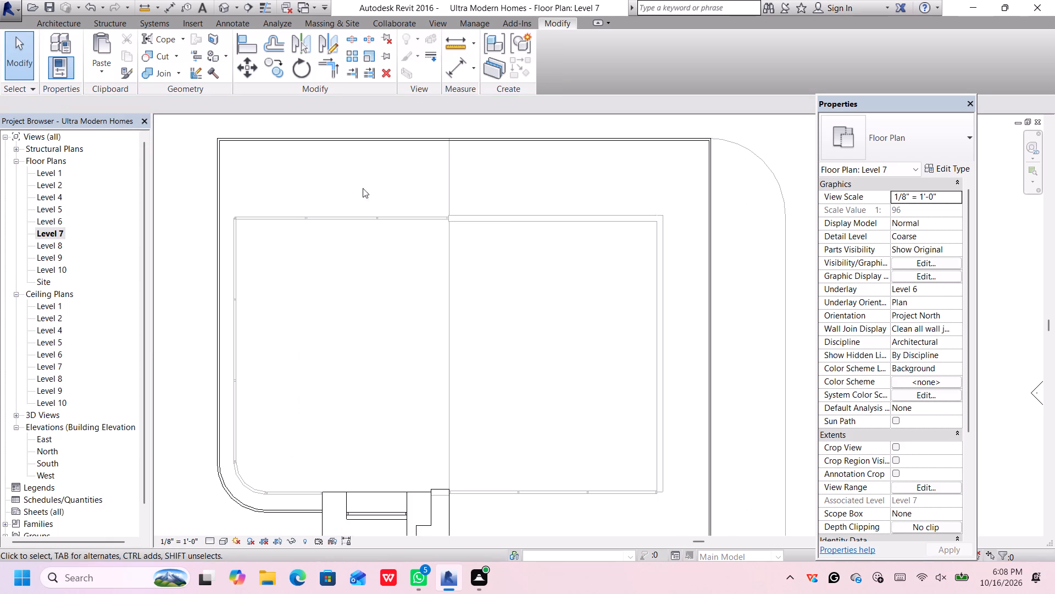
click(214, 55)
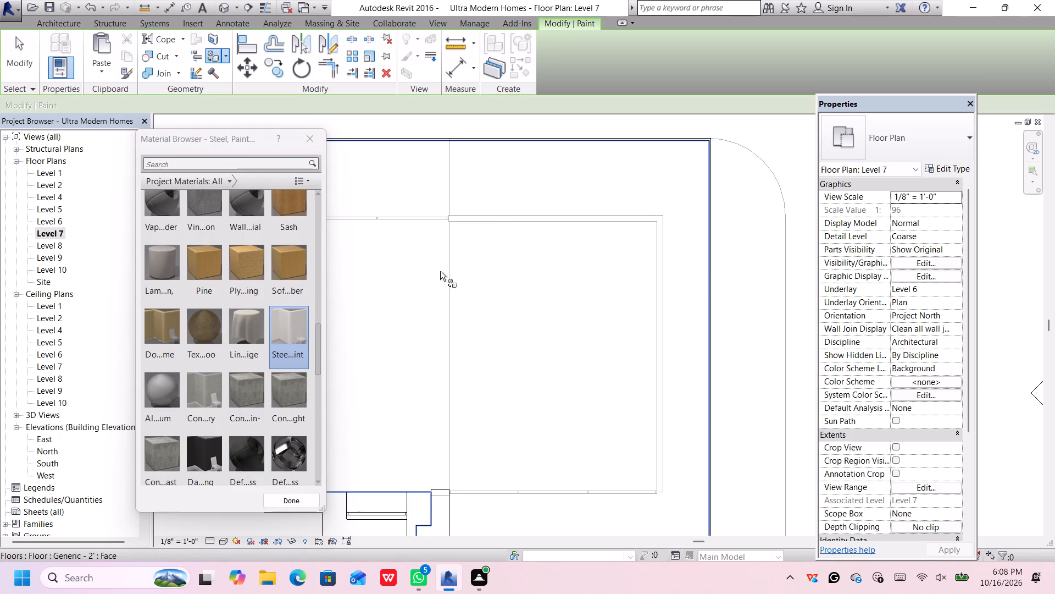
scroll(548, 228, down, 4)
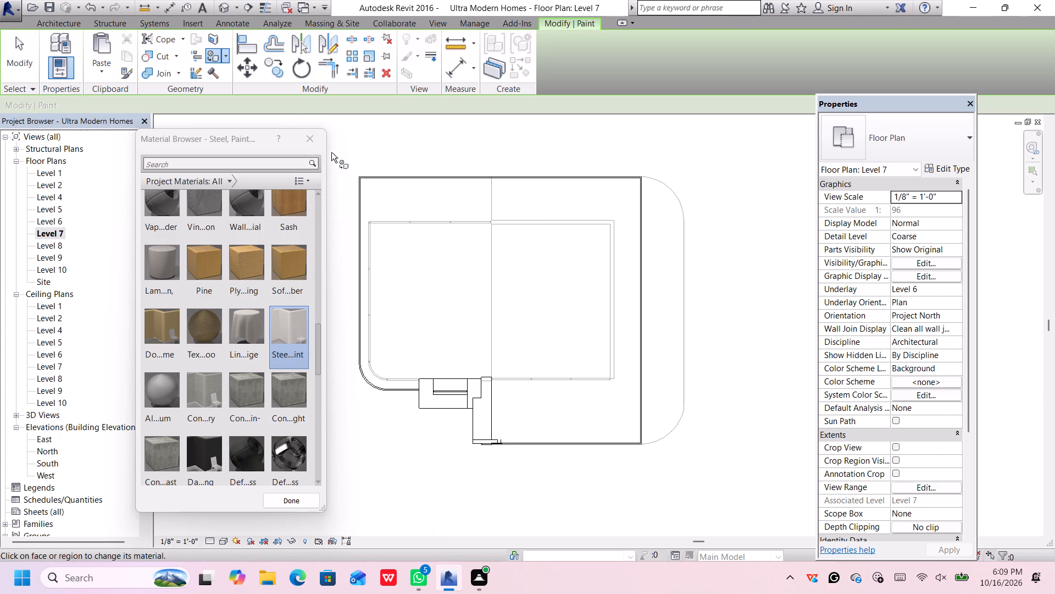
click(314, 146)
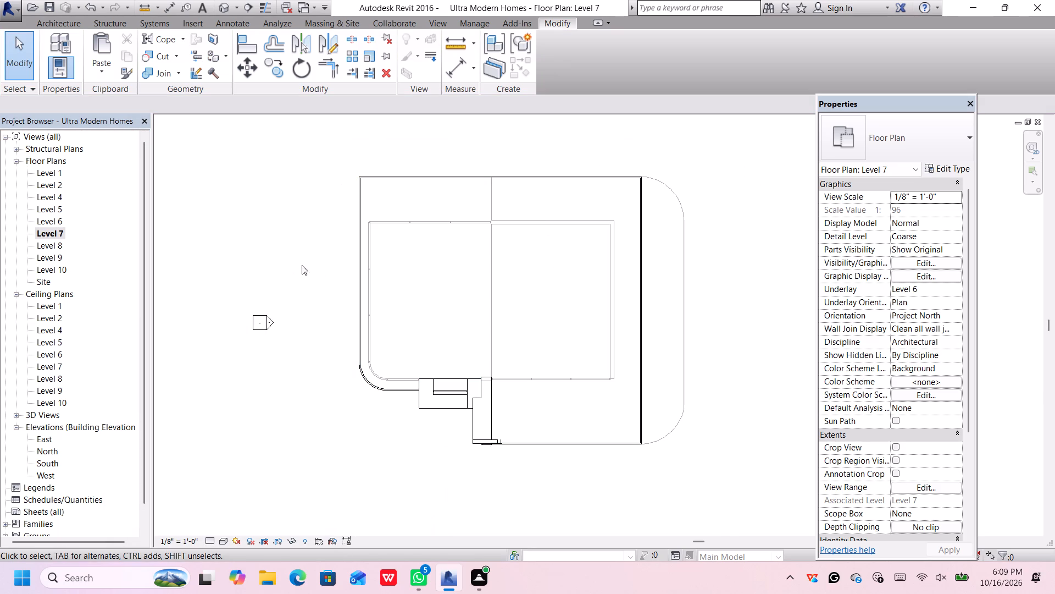
Examine the top storey's walls and glazing in the 3D view from the front right corner, dismissing the Autodesk notification card.
click(221, 5)
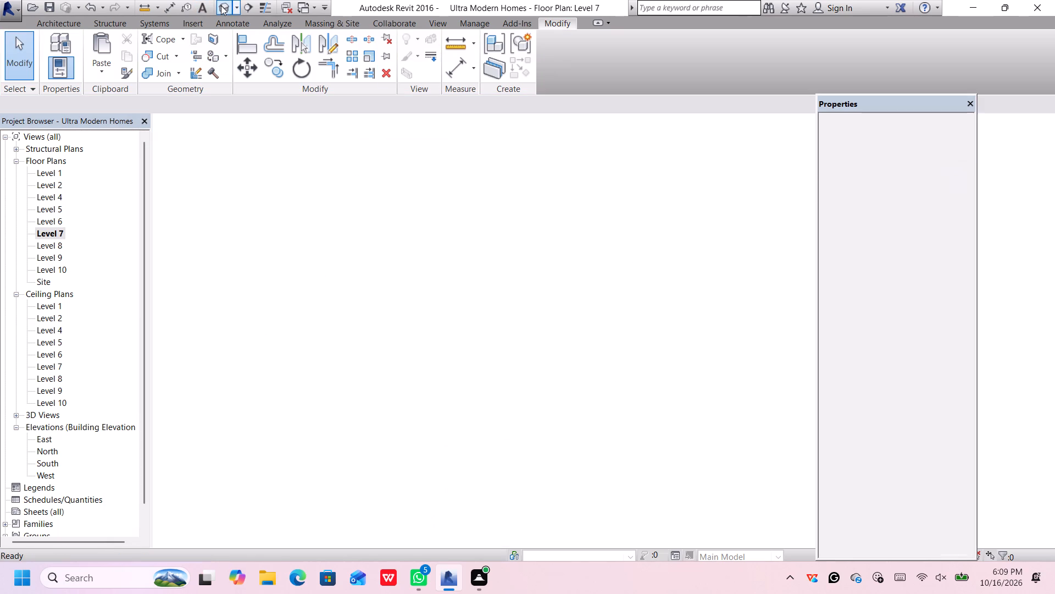
scroll(326, 140, down, 5)
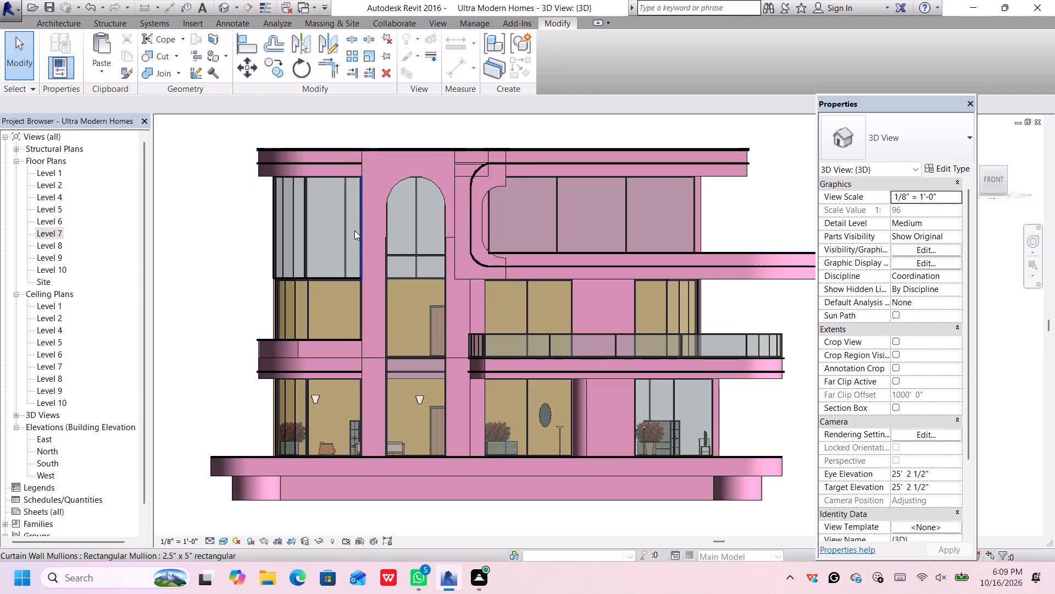
scroll(485, 294, down, 1)
middle_drag(546, 509, 545, 509)
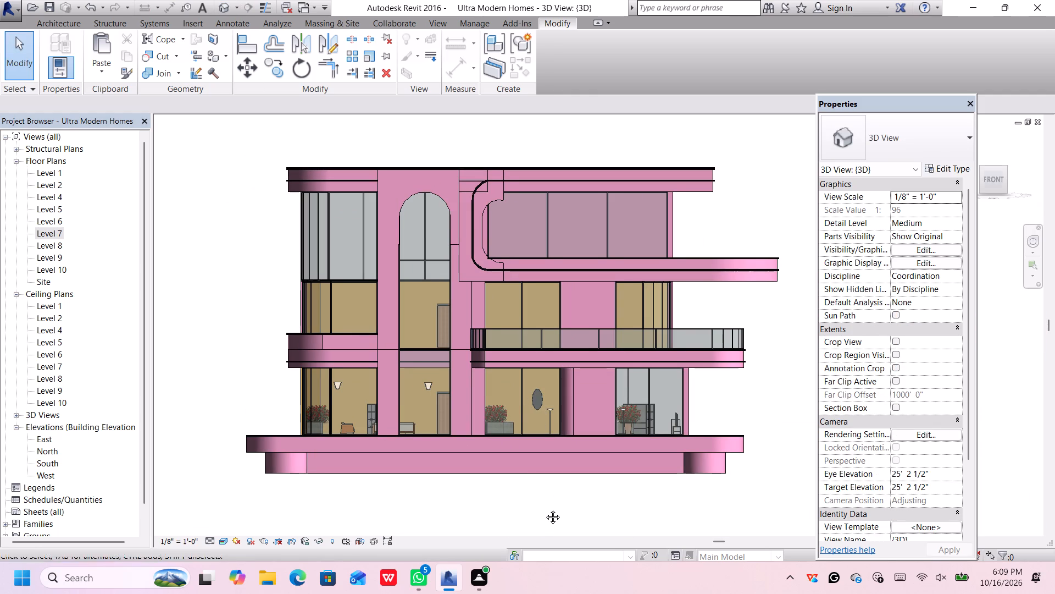
middle_drag(545, 509, 469, 503)
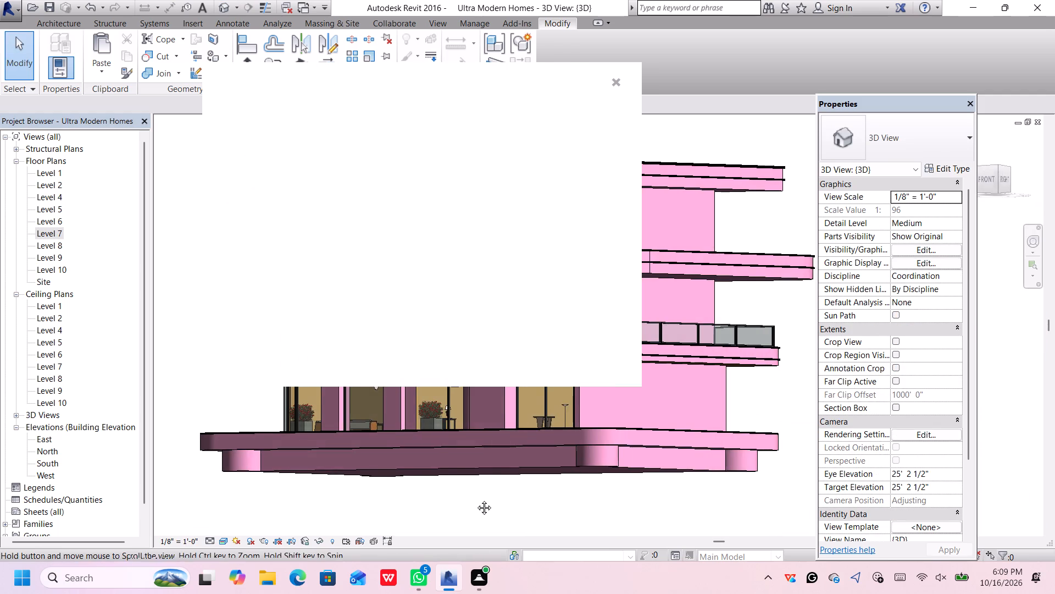
click(615, 78)
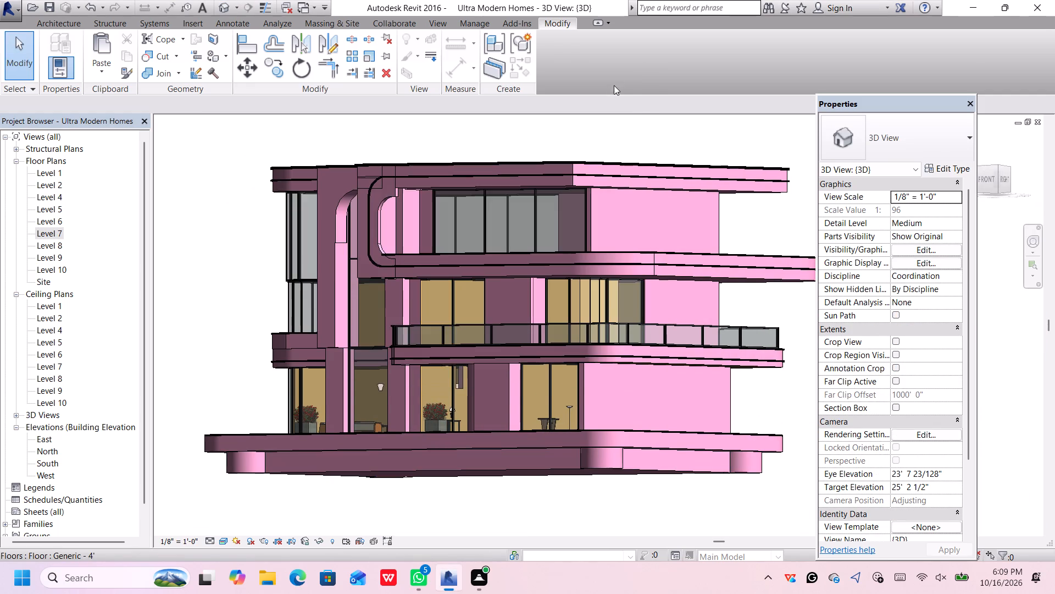
scroll(567, 194, up, 4)
middle_drag(536, 212, 532, 194)
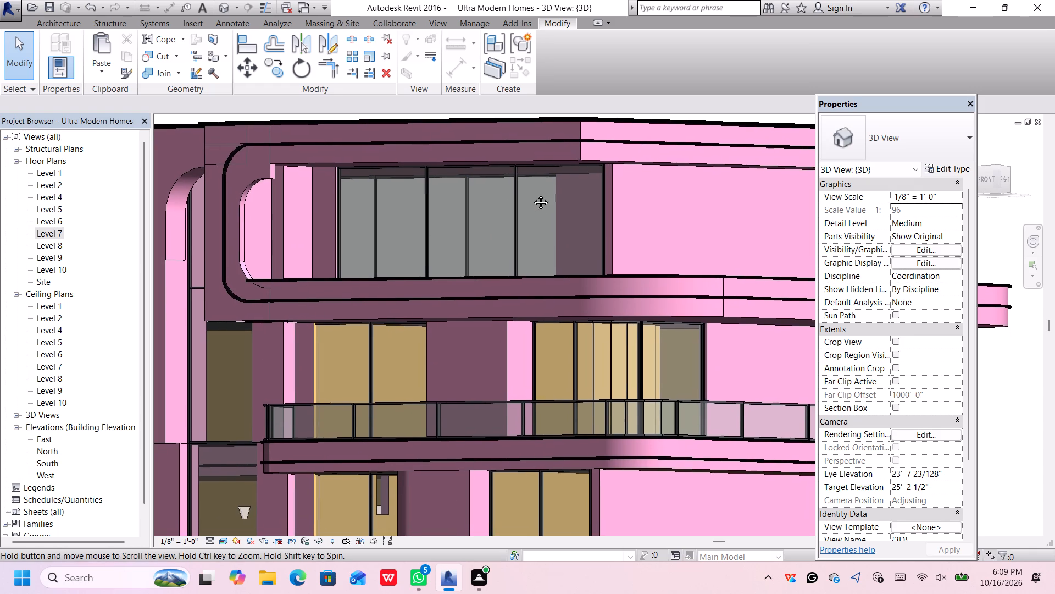
middle_drag(532, 194, 536, 233)
key(space)
key(space)
key(space)
key(space)
key(space)
key(space)
key(space)
key(space)
key(space)
scroll(540, 218, down, 3)
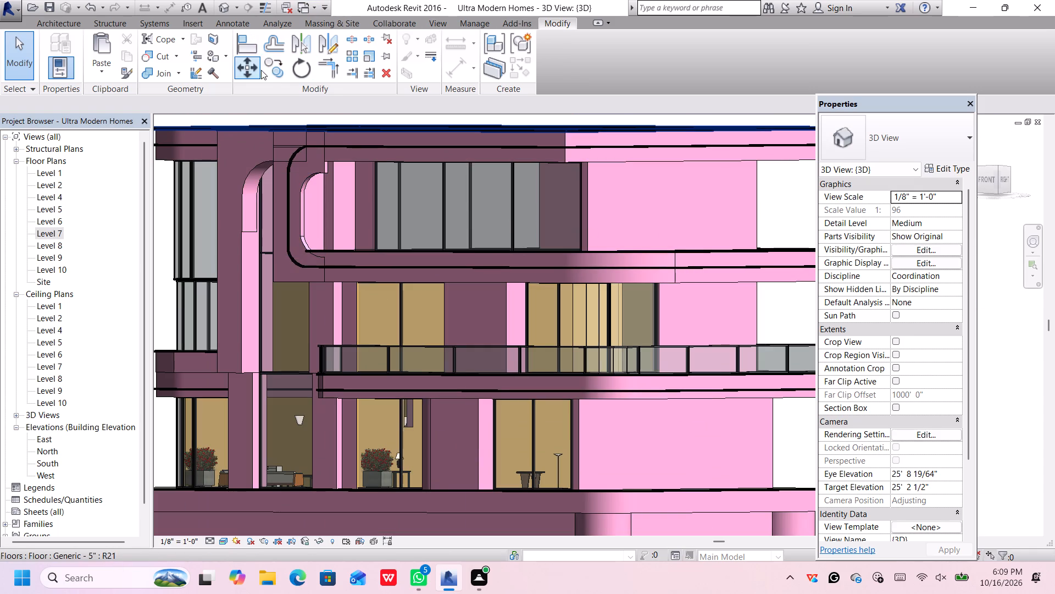
Paint the inner faces of the top storey's back and right walls behind the front glazing with the Door - Frame material.
click(215, 55)
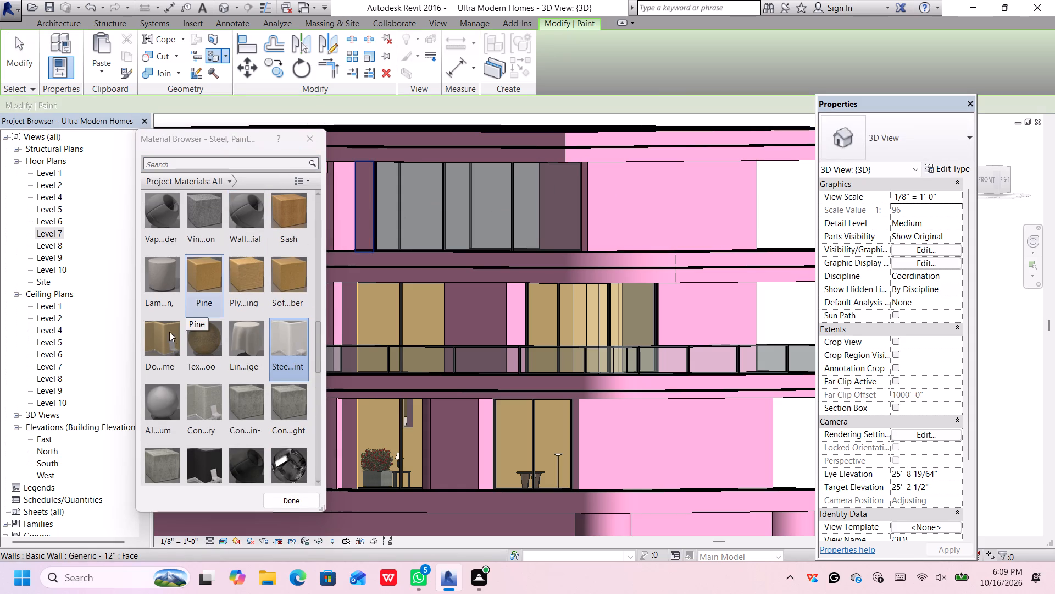
click(163, 346)
click(564, 189)
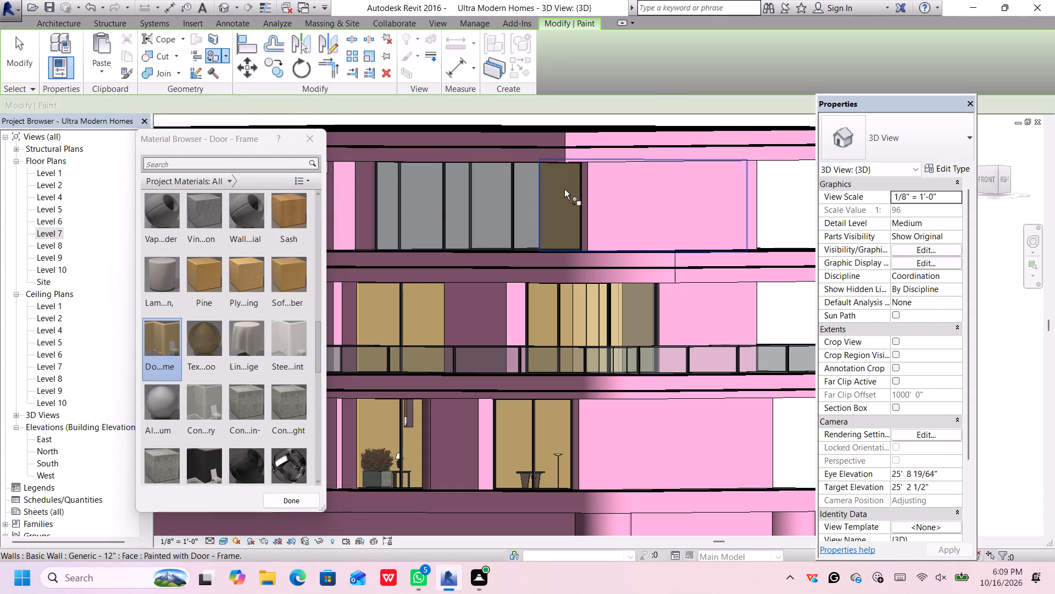
scroll(554, 189, down, 2)
shift+middle_drag(550, 189, 633, 230)
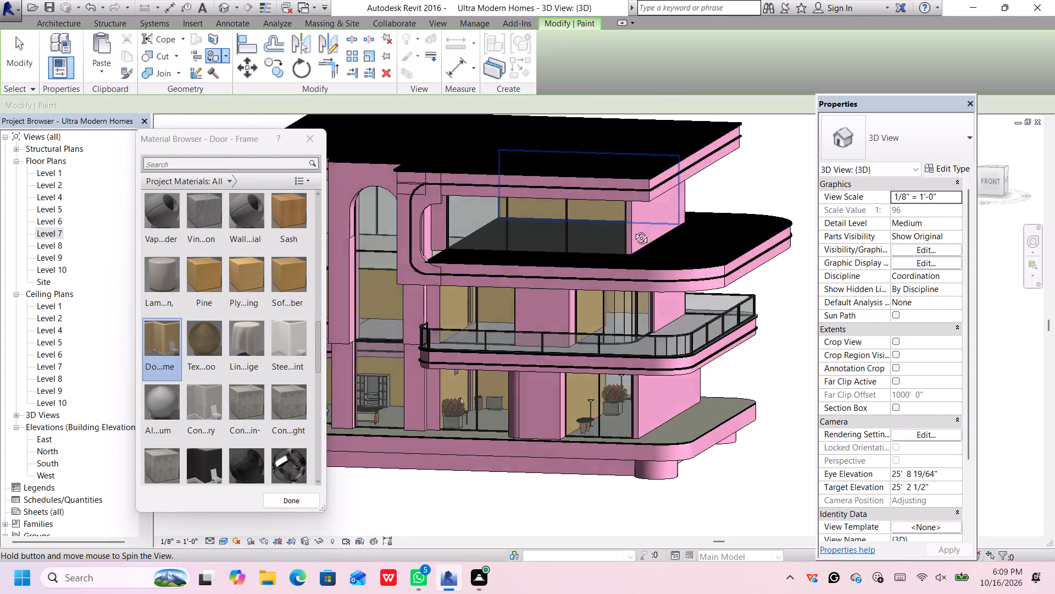
shift+middle_drag(633, 230, 656, 210)
click(648, 221)
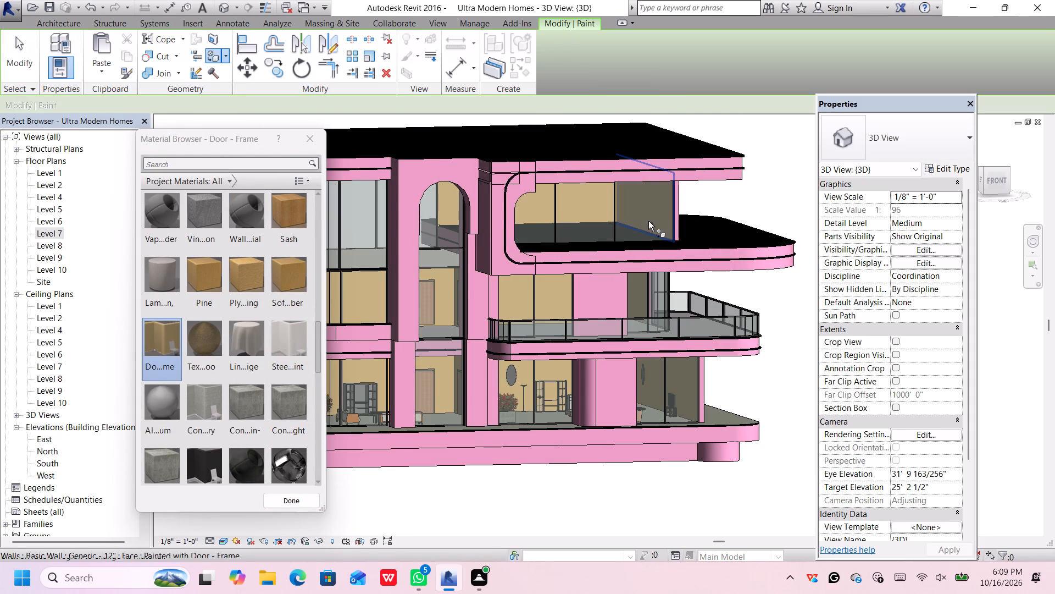
Paint the undersides of the top roof floor and of both portions of the slab below the top storey with Door - Frame.
scroll(445, 214, down, 4)
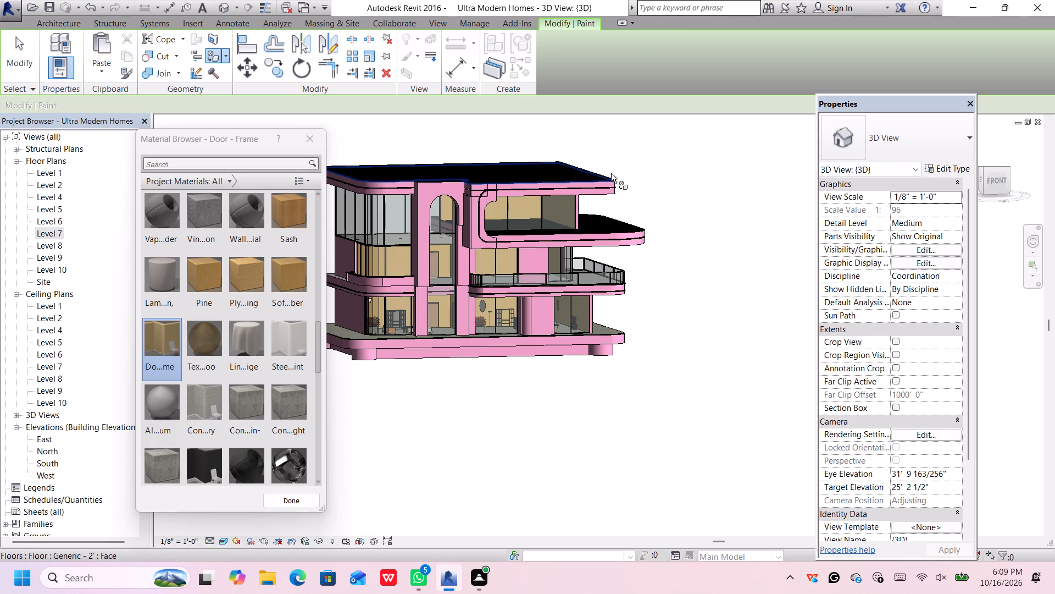
middle_drag(680, 270, 610, 250)
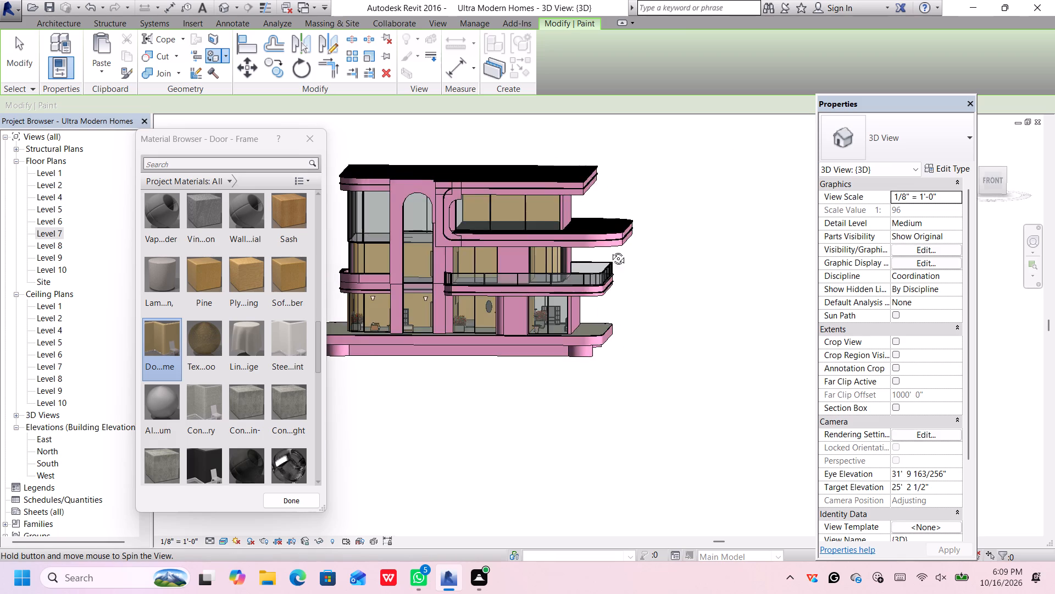
middle_drag(610, 250, 631, 251)
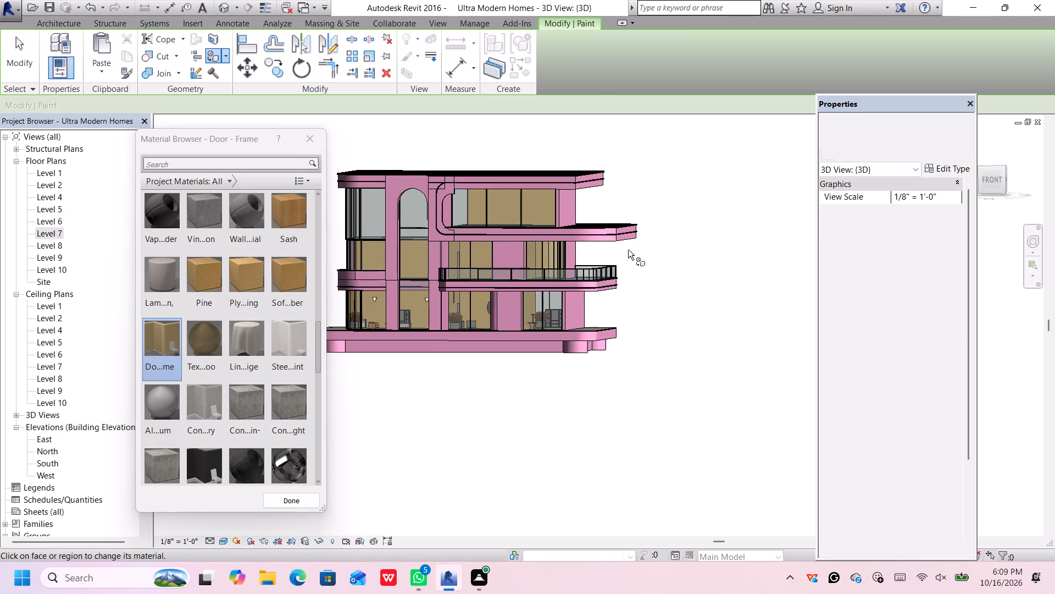
key(space)
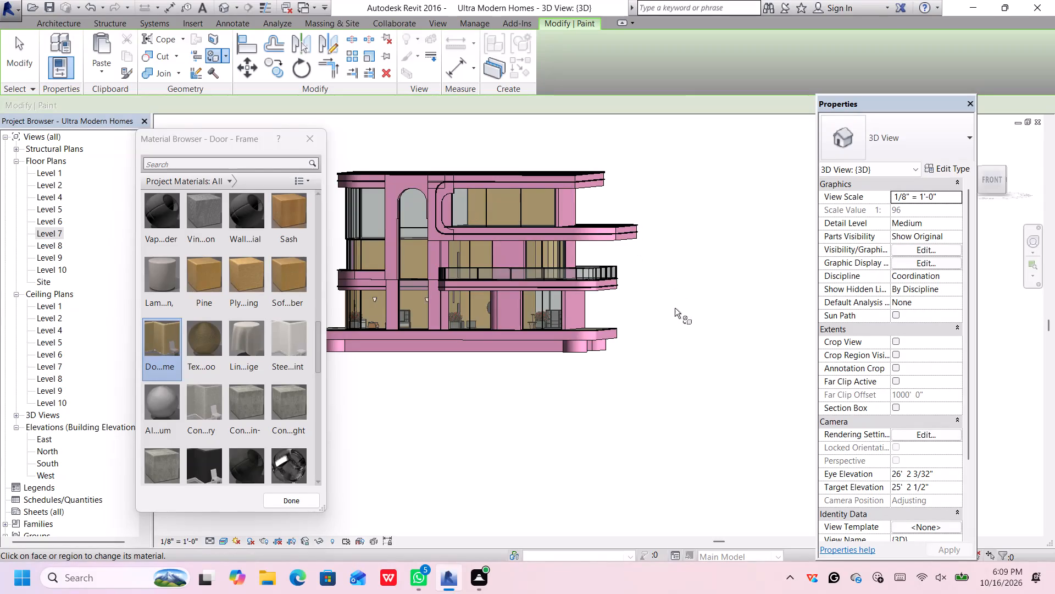
scroll(635, 291, up, 1)
middle_drag(637, 294, 655, 323)
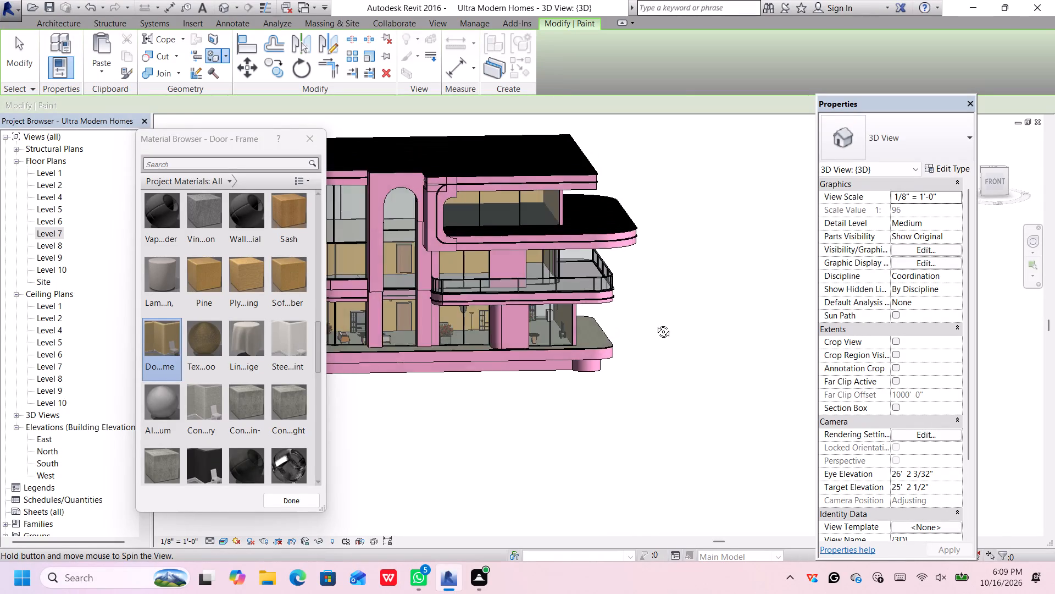
middle_drag(655, 323, 637, 230)
scroll(374, 230, up, 2)
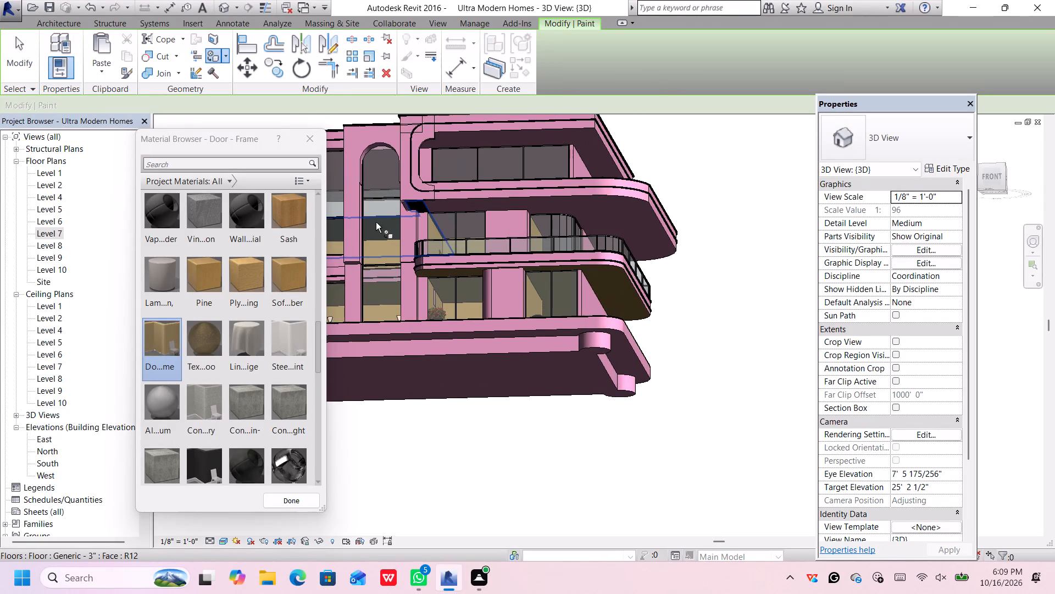
click(376, 221)
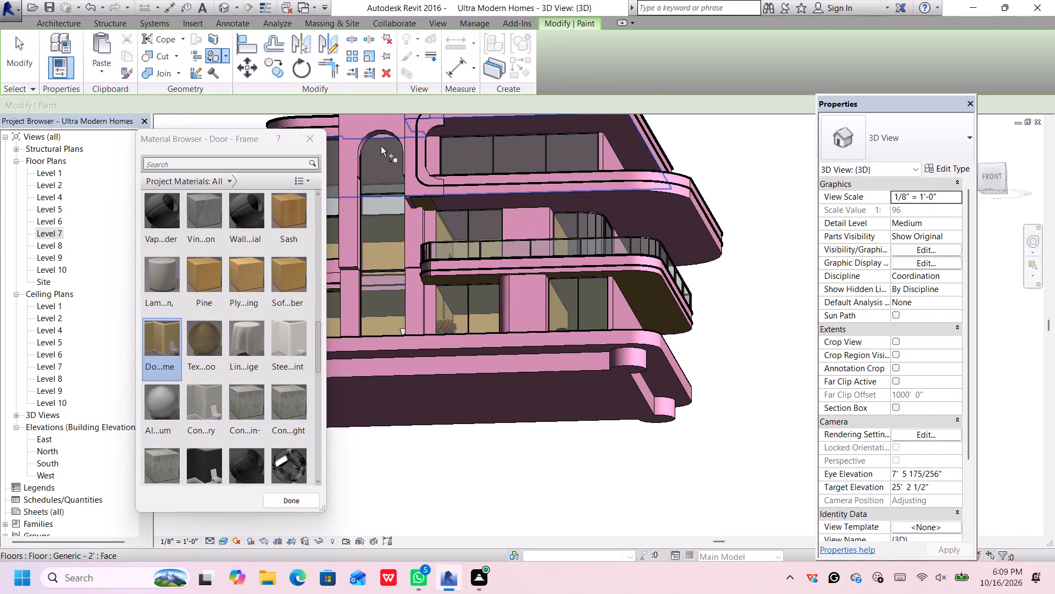
click(381, 146)
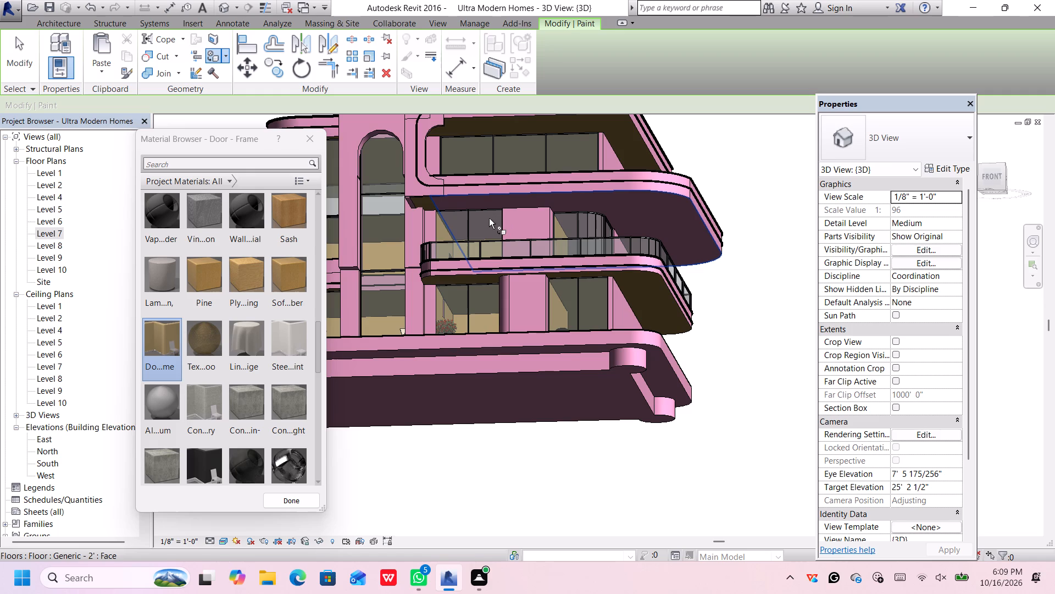
click(489, 218)
scroll(686, 286, down, 4)
scroll(732, 278, down, 1)
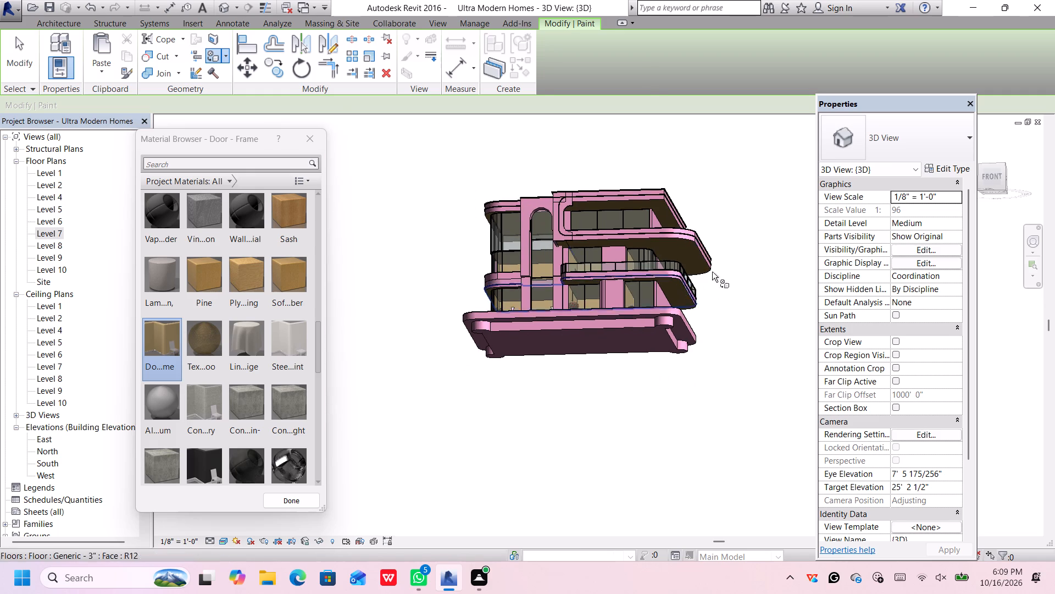
shift+middle_drag(747, 266, 754, 309)
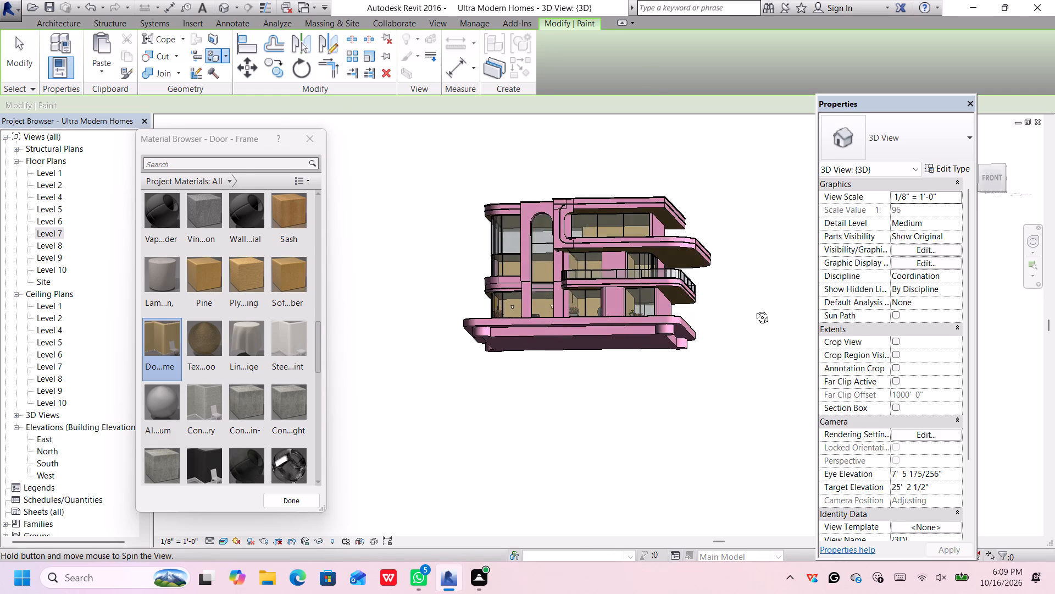
shift+middle_drag(754, 309, 753, 317)
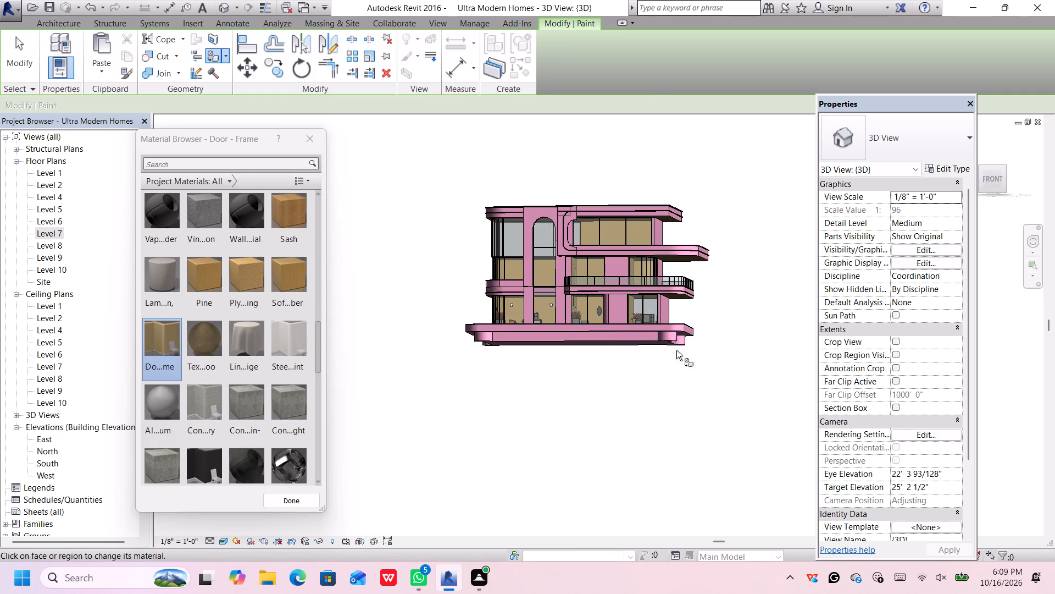
key(space)
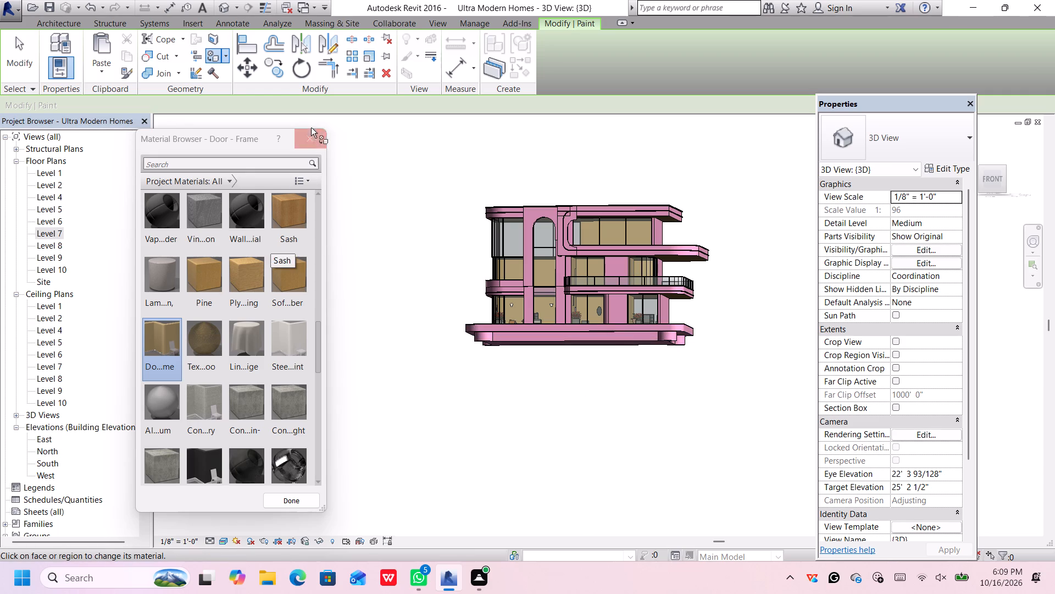
click(309, 134)
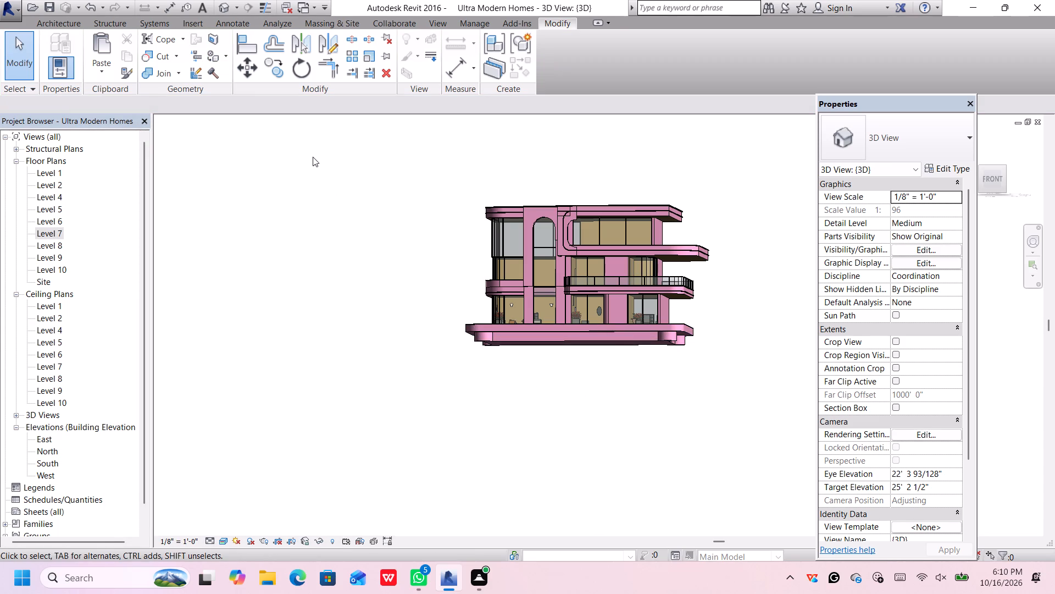
Open the Level 7 floor plan from the 3D view, dismissing the Autodesk notification card.
middle_drag(603, 362, 600, 362)
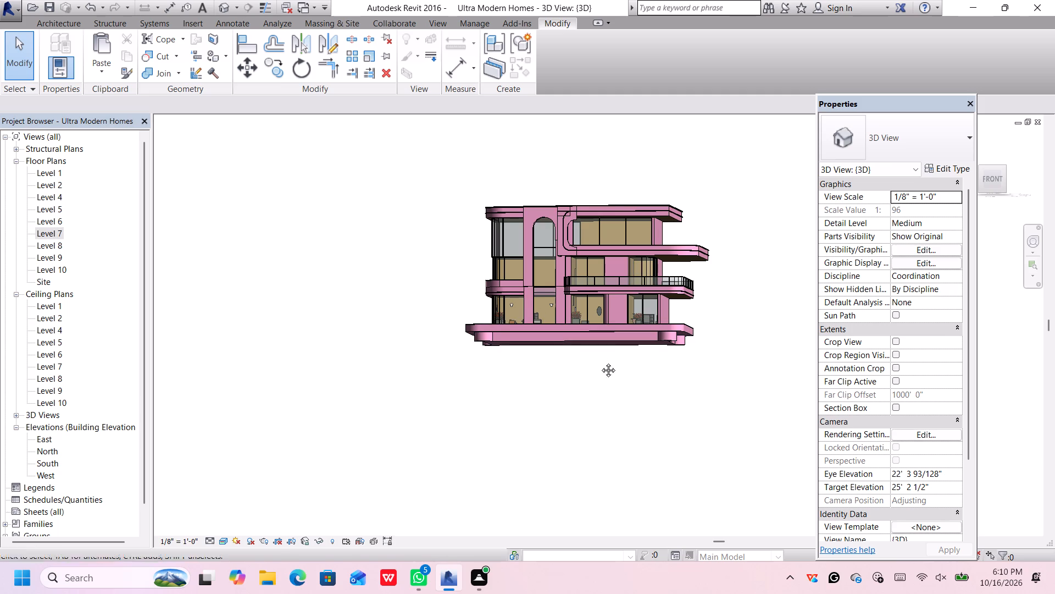
middle_drag(600, 362, 585, 393)
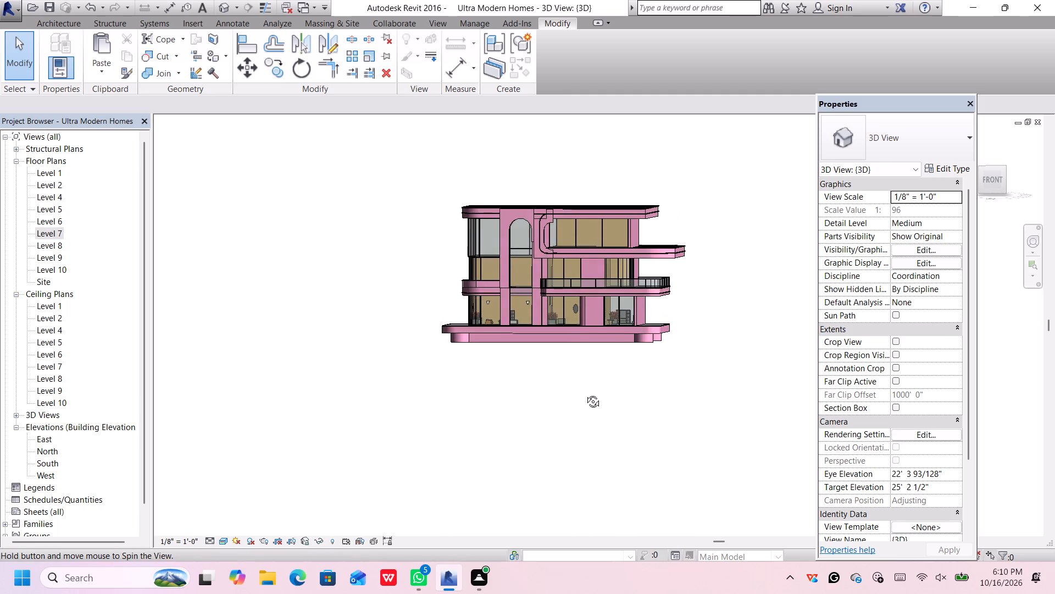
middle_drag(585, 393, 593, 446)
scroll(499, 232, up, 1)
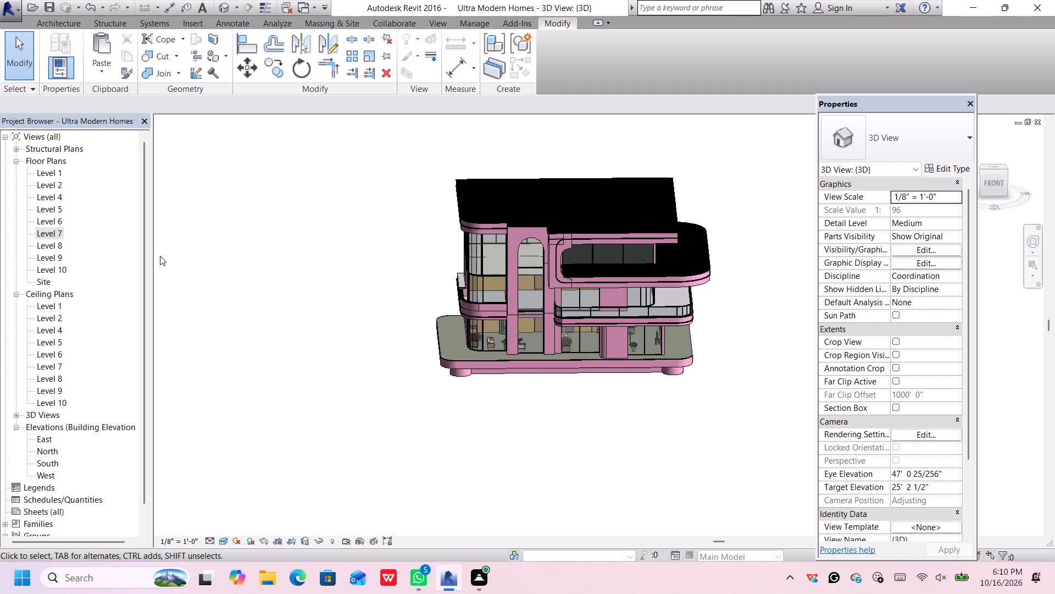
double_click(46, 227)
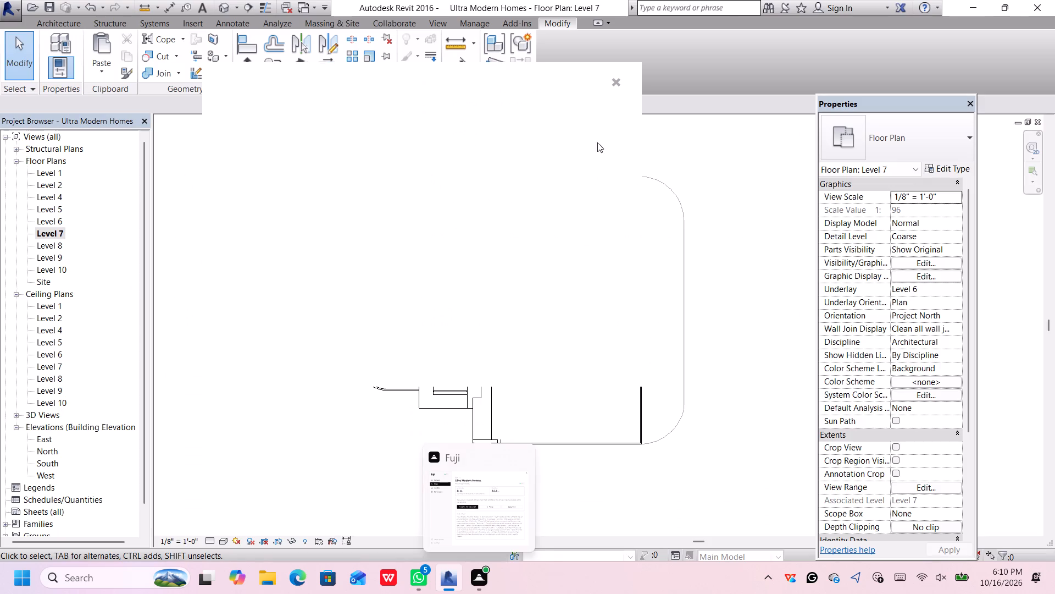
click(615, 82)
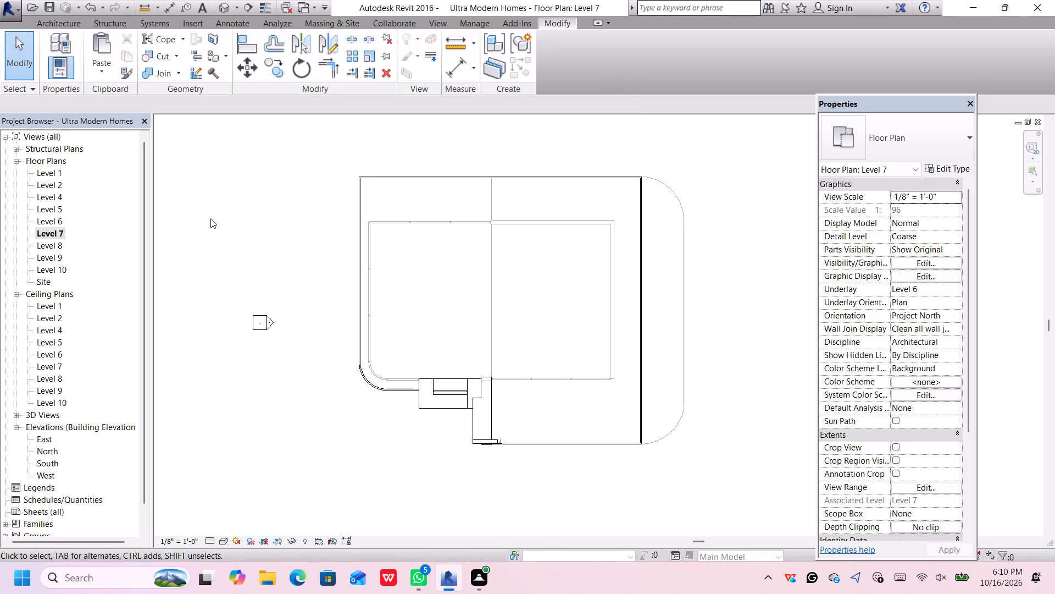
Start loading a component family and preview Air Conditioner-Outside Unit among the architectural air-side families in the Mechanical library.
click(56, 21)
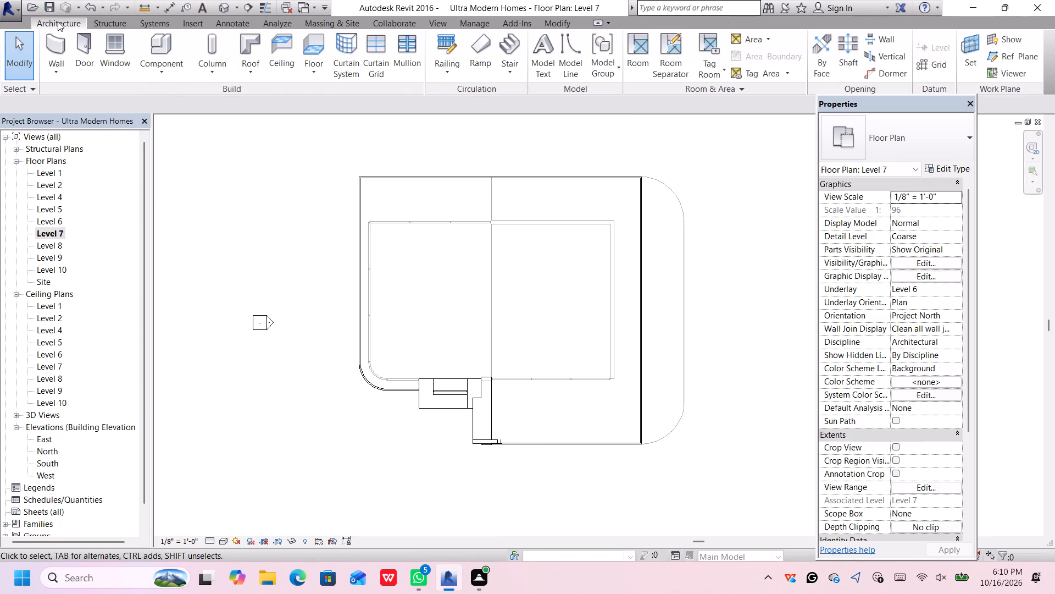
click(156, 43)
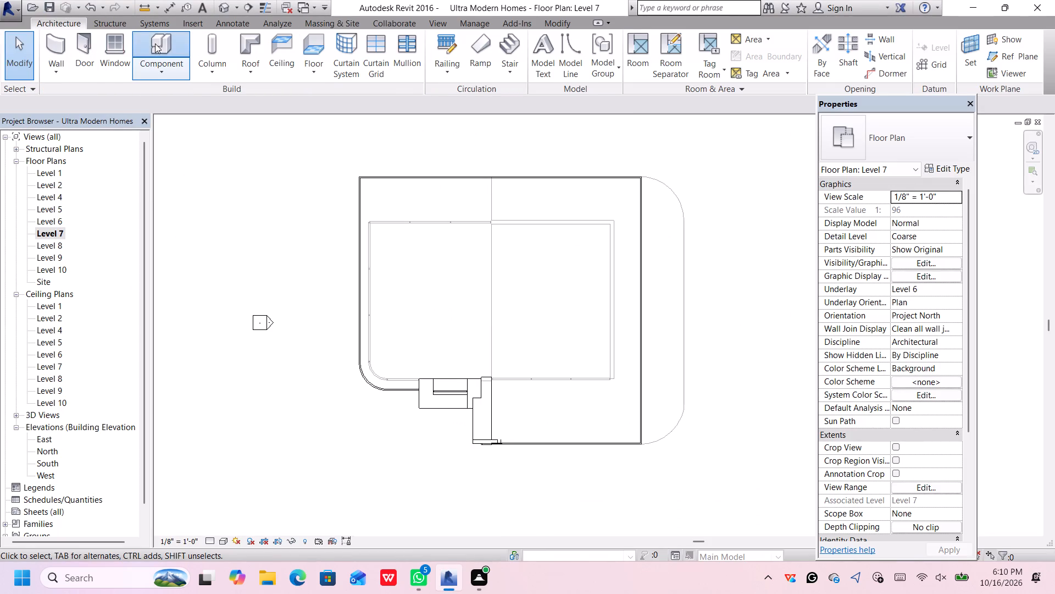
click(547, 53)
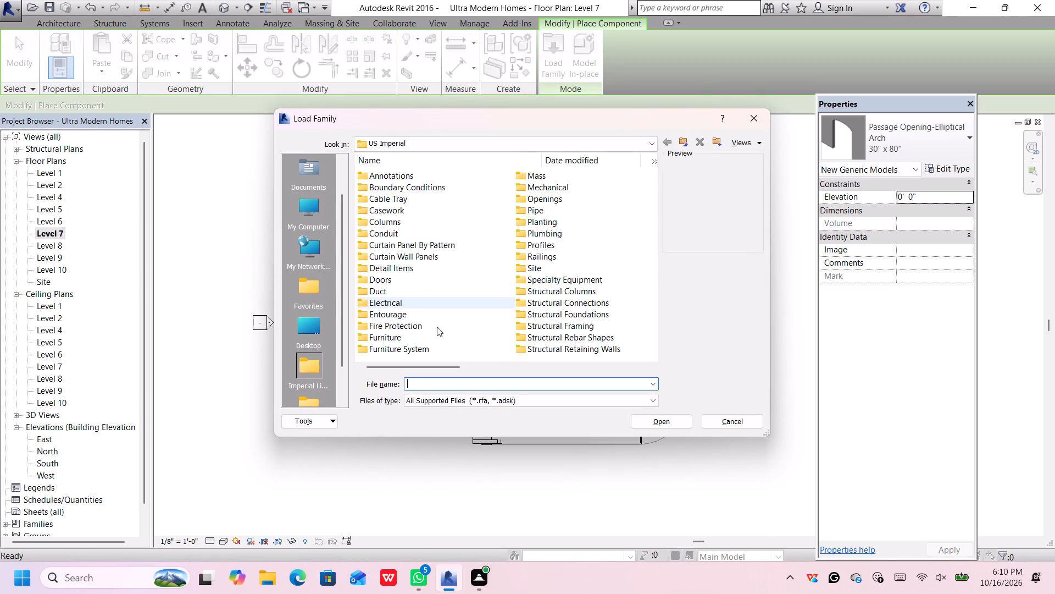
double_click(576, 187)
double_click(441, 175)
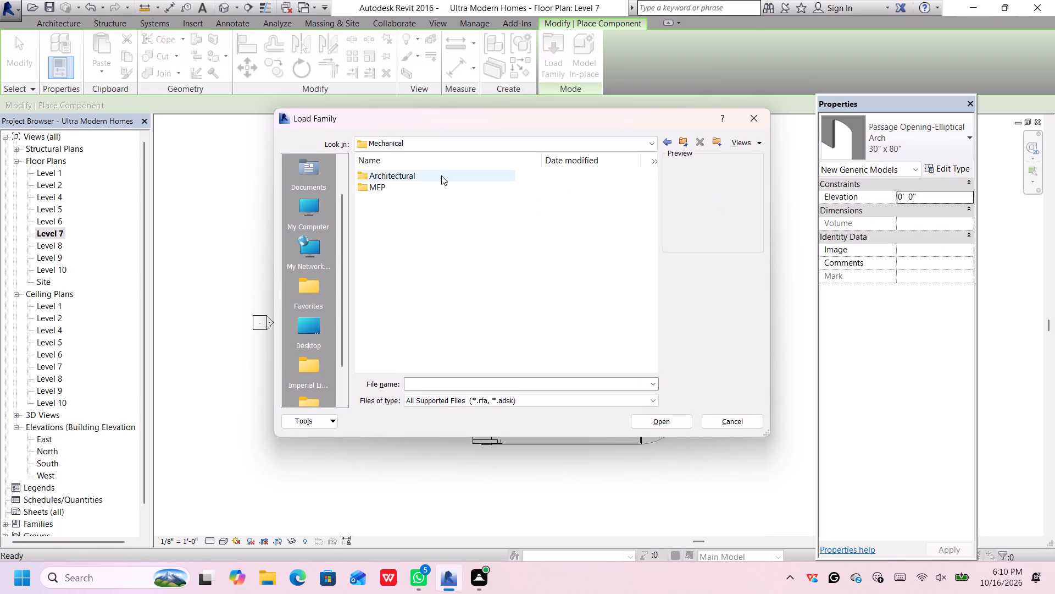
click(443, 173)
double_click(445, 172)
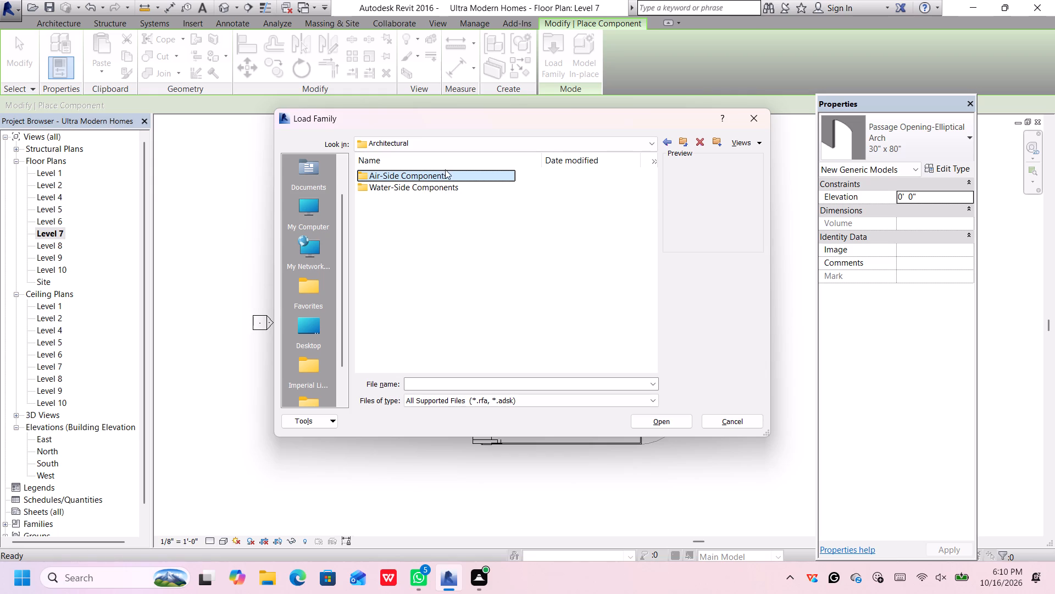
double_click(462, 175)
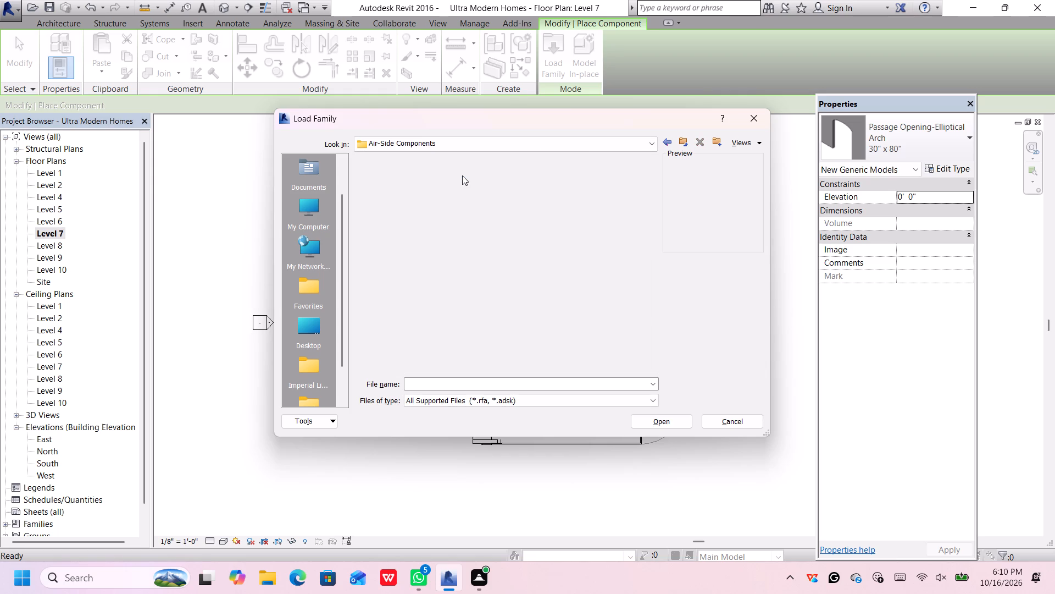
click(458, 177)
double_click(463, 177)
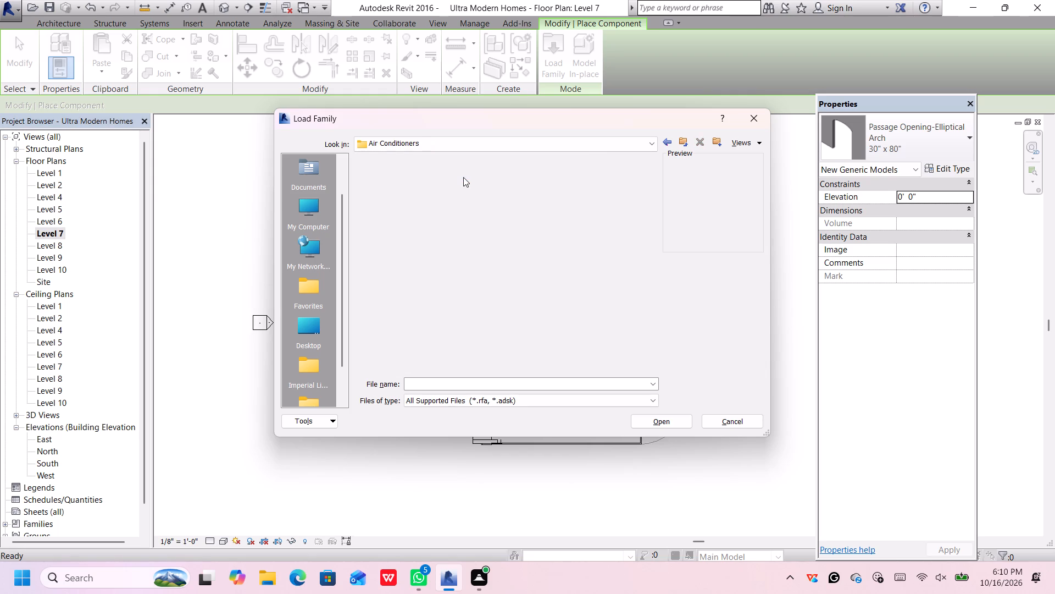
click(463, 177)
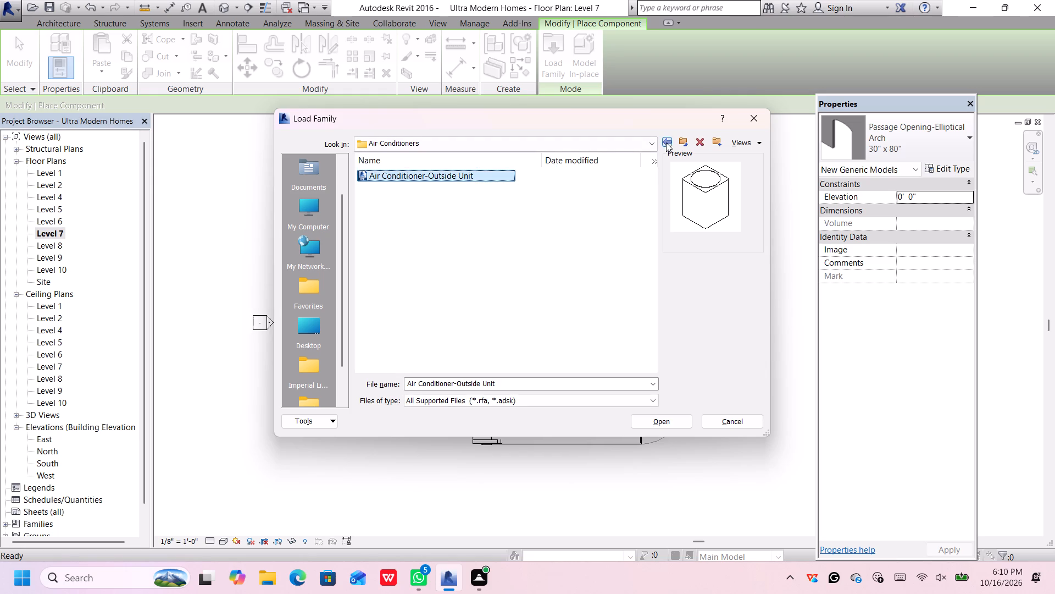
Examine the Air Terminals diffusers and register and the Heat Distribution Devices radiator, returning to the US Imperial library.
click(665, 144)
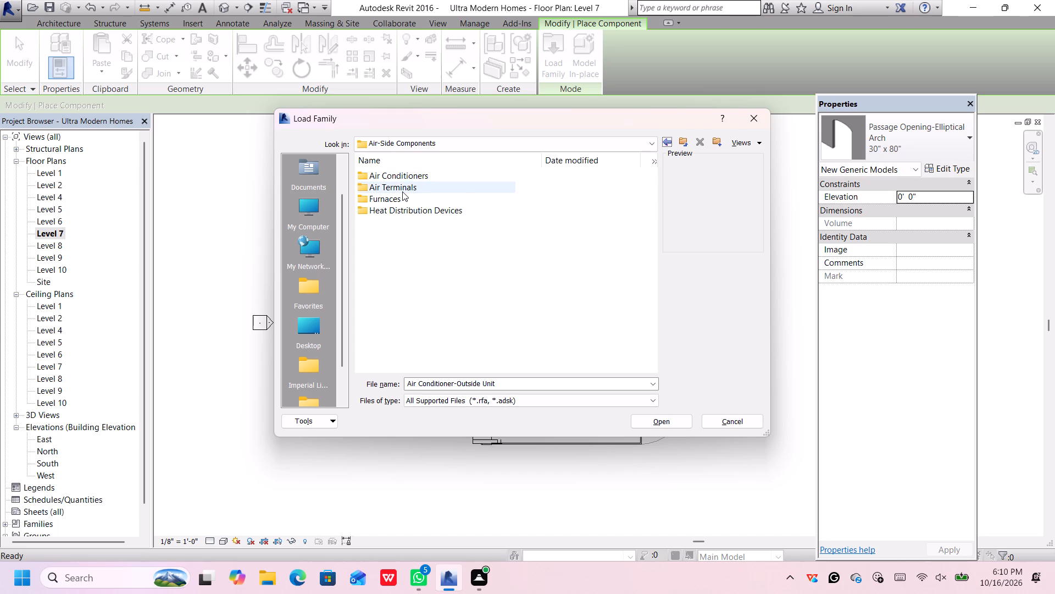
double_click(403, 193)
click(440, 173)
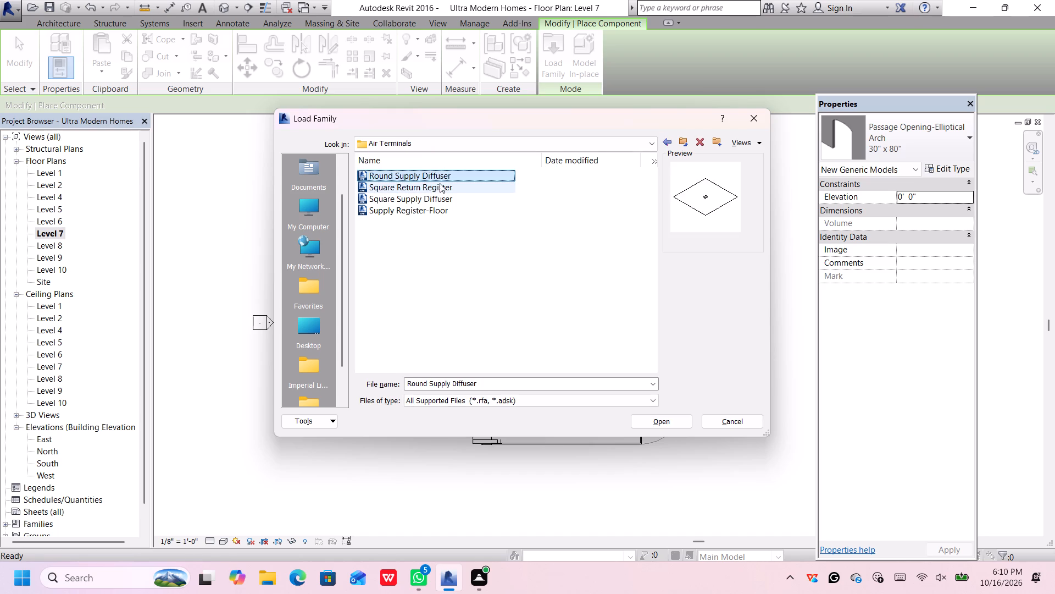
click(438, 188)
click(437, 202)
click(663, 140)
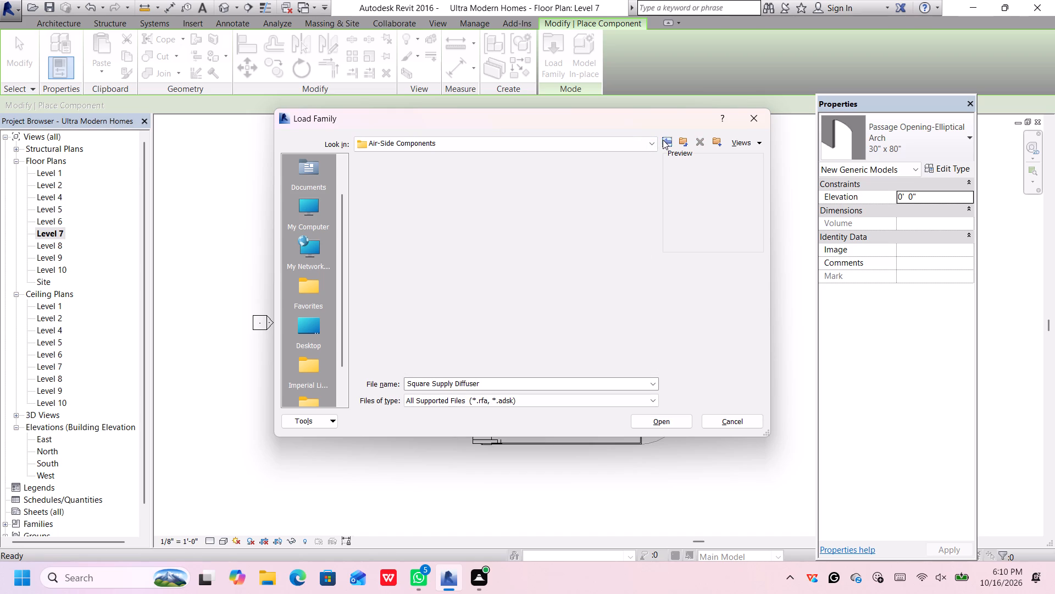
click(659, 139)
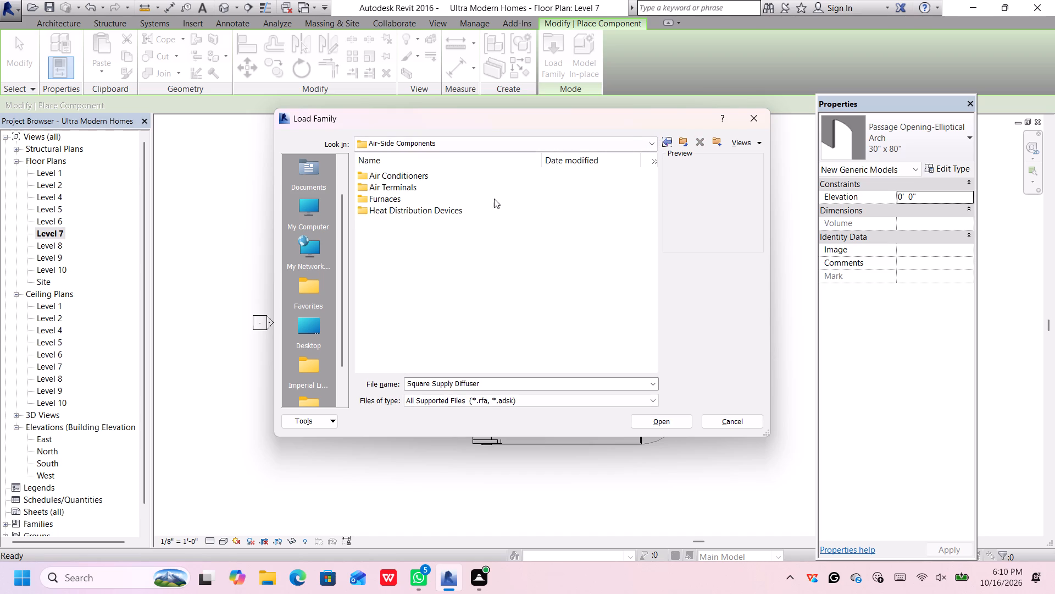
double_click(463, 208)
double_click(463, 205)
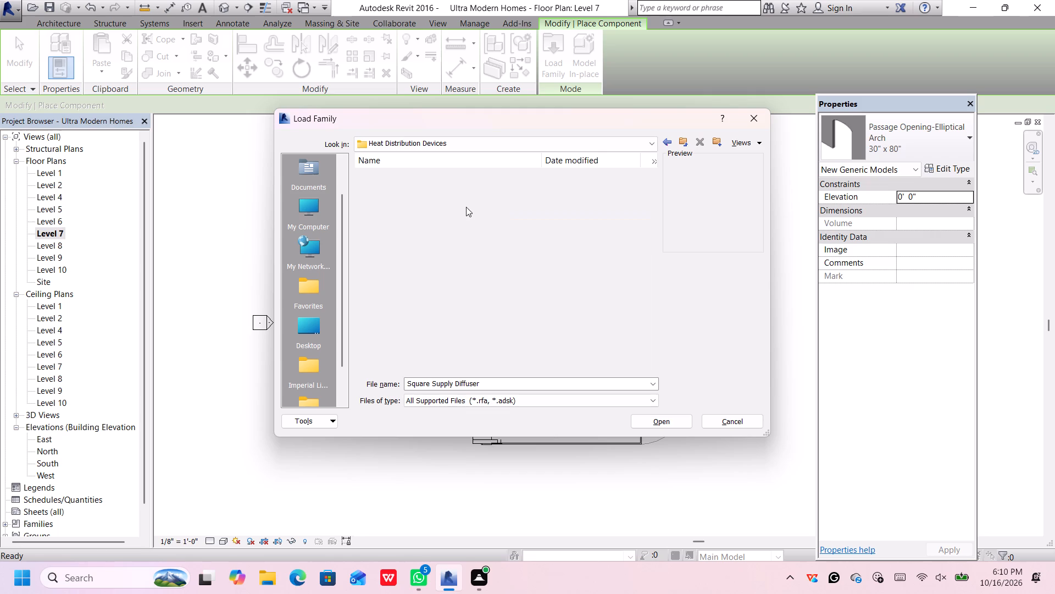
click(483, 183)
click(477, 173)
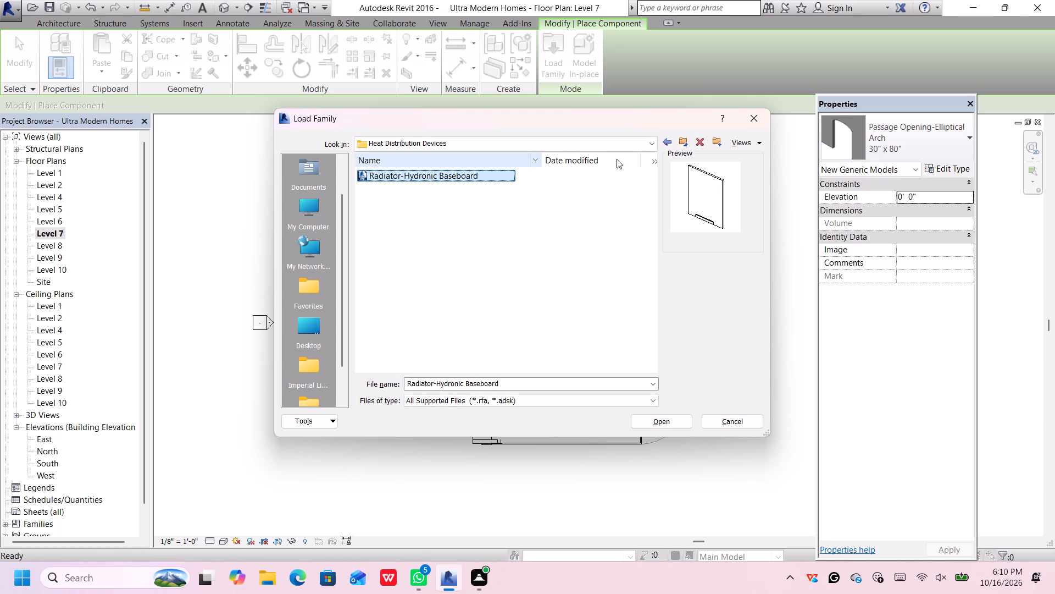
click(670, 142)
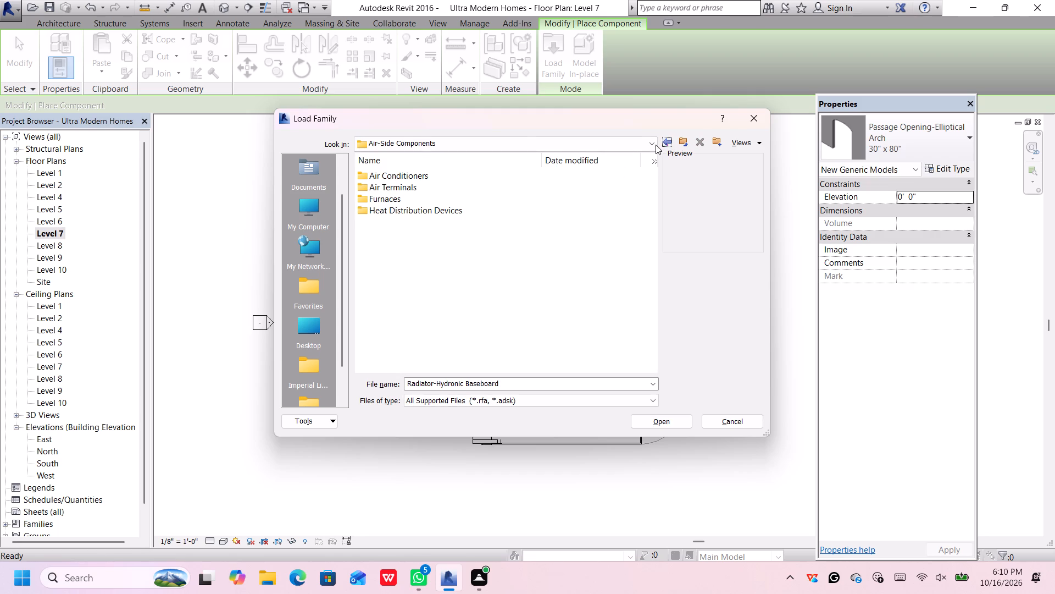
click(668, 138)
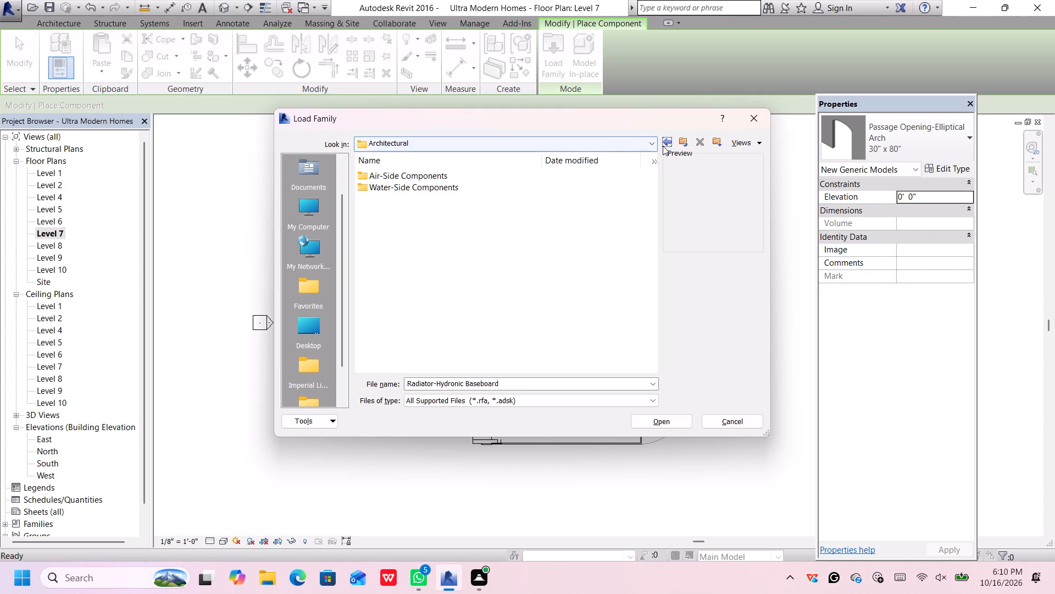
click(667, 144)
click(667, 144)
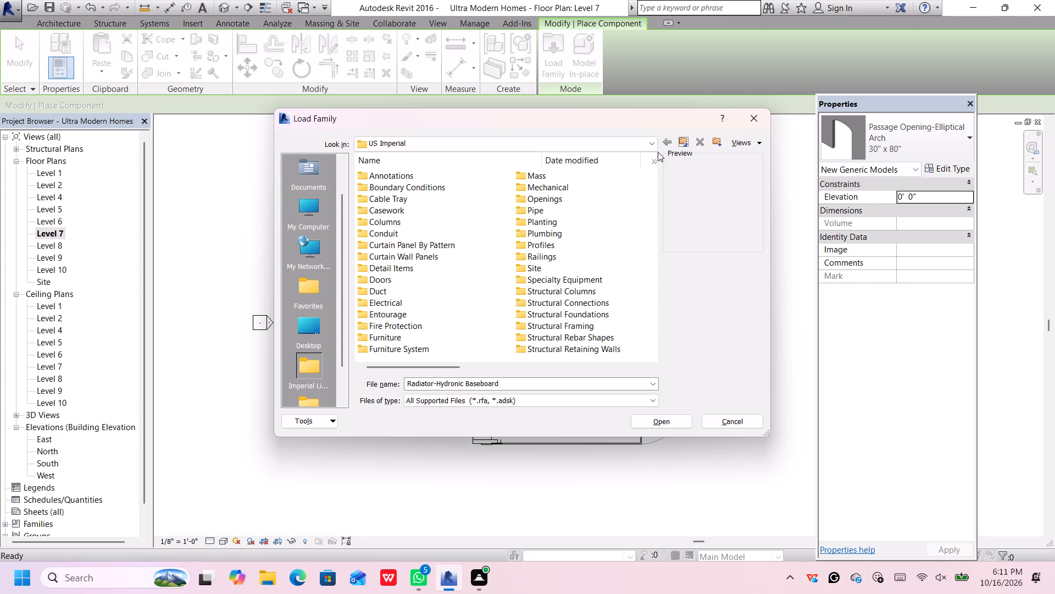
Preview the Entourage families, including RPC Beetle, RPC Chair, RPC Male, RPC Picture Frame and Van, dismissing the Autodesk notification card.
double_click(386, 313)
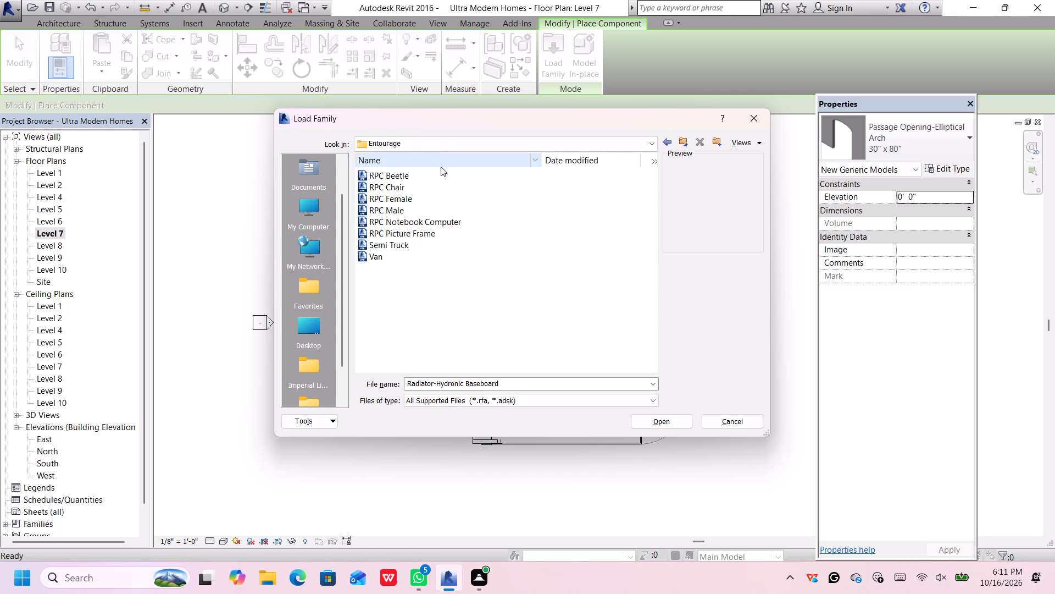
click(439, 173)
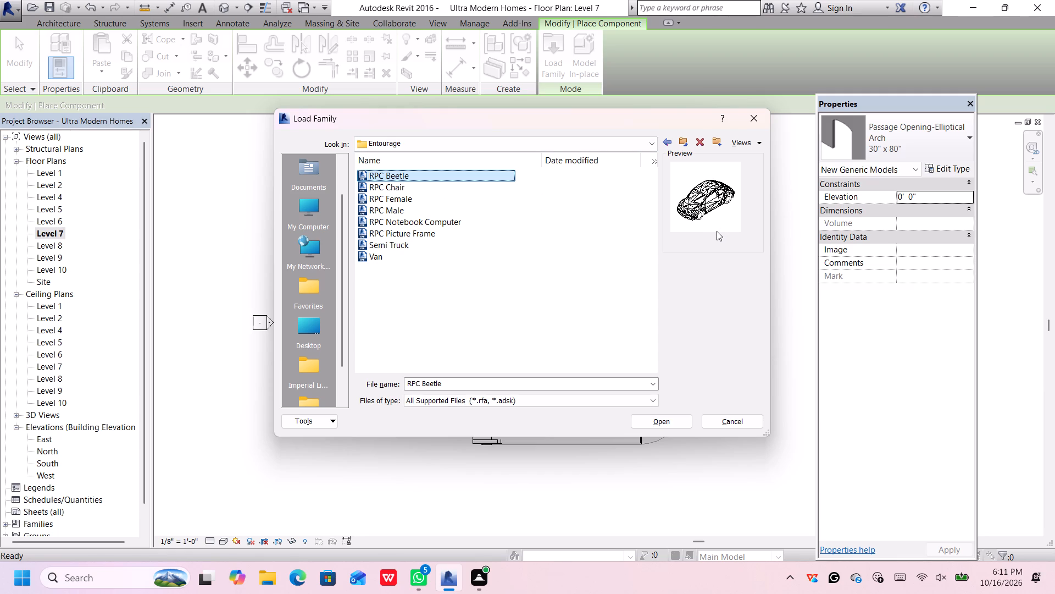
click(441, 194)
click(446, 189)
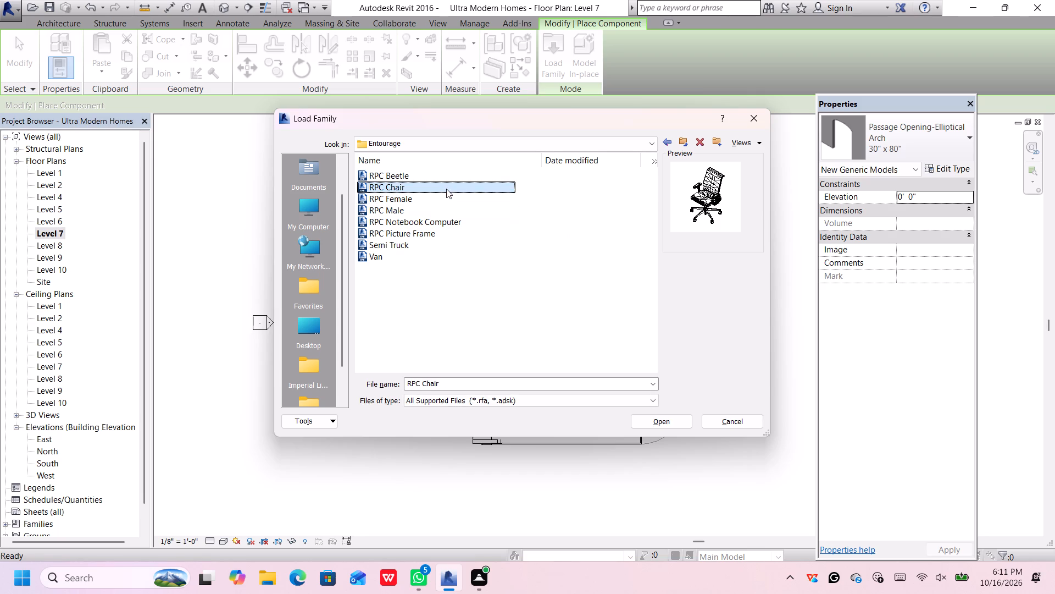
click(445, 195)
click(447, 206)
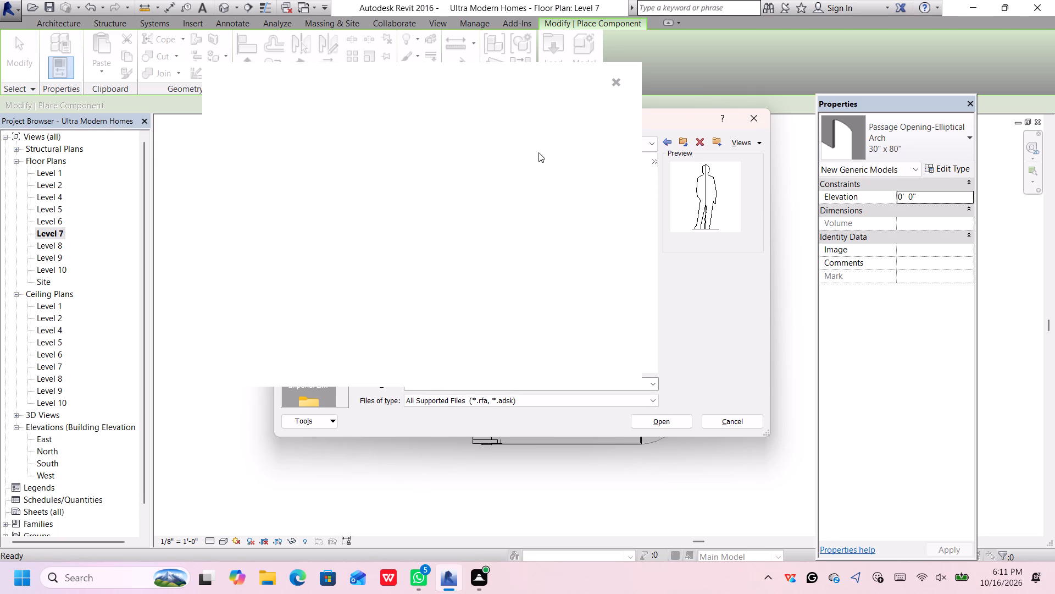
click(620, 85)
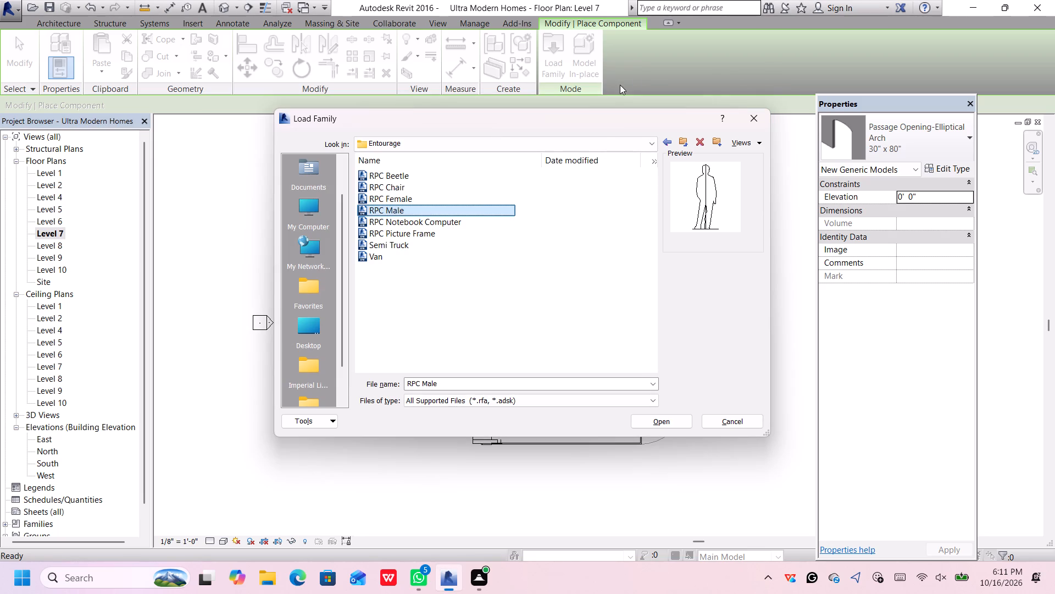
click(472, 227)
click(470, 235)
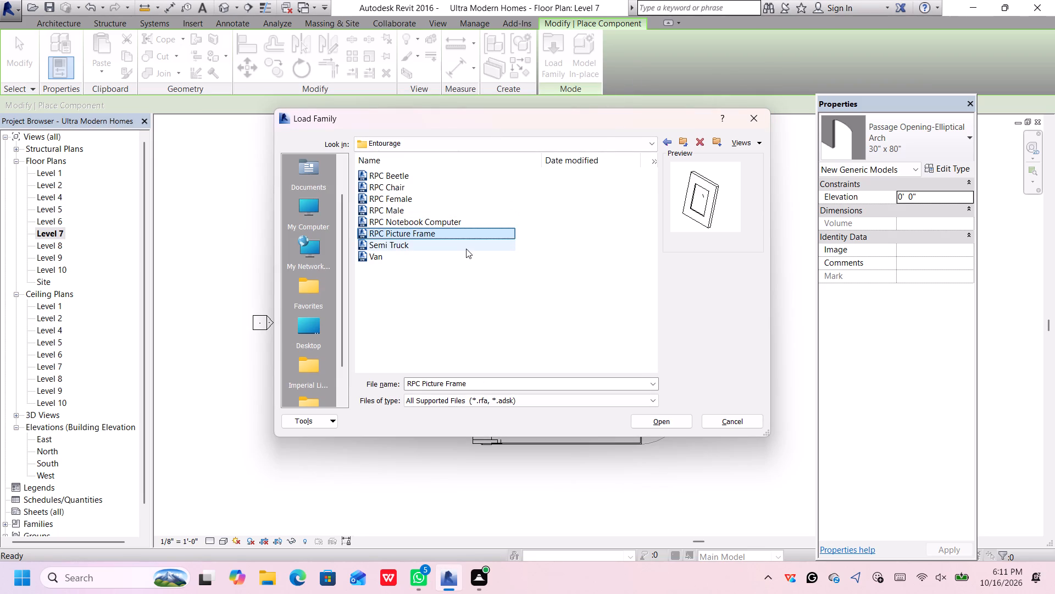
click(466, 249)
click(462, 266)
click(460, 262)
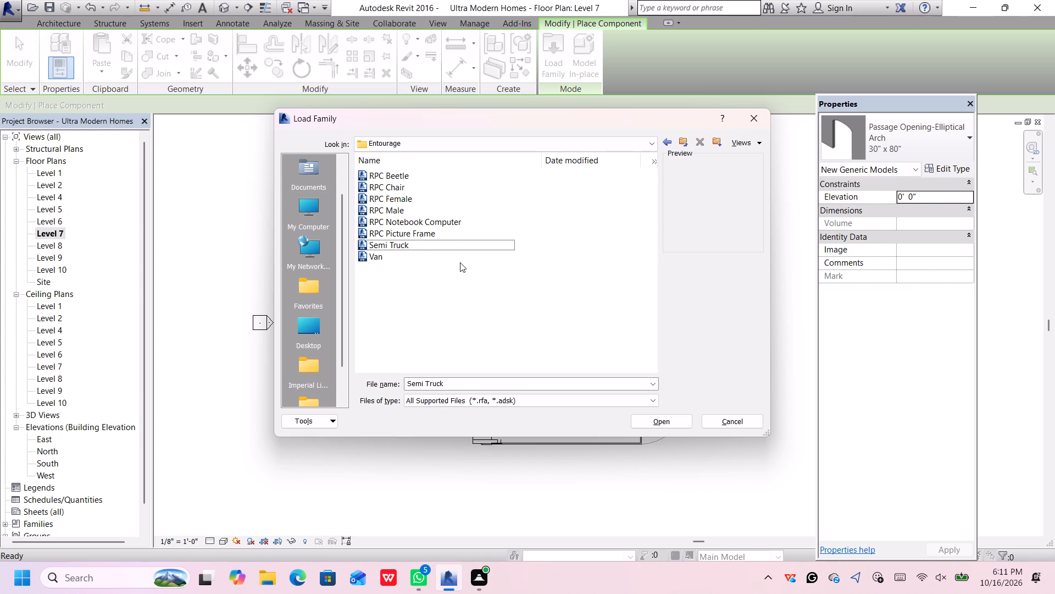
click(440, 259)
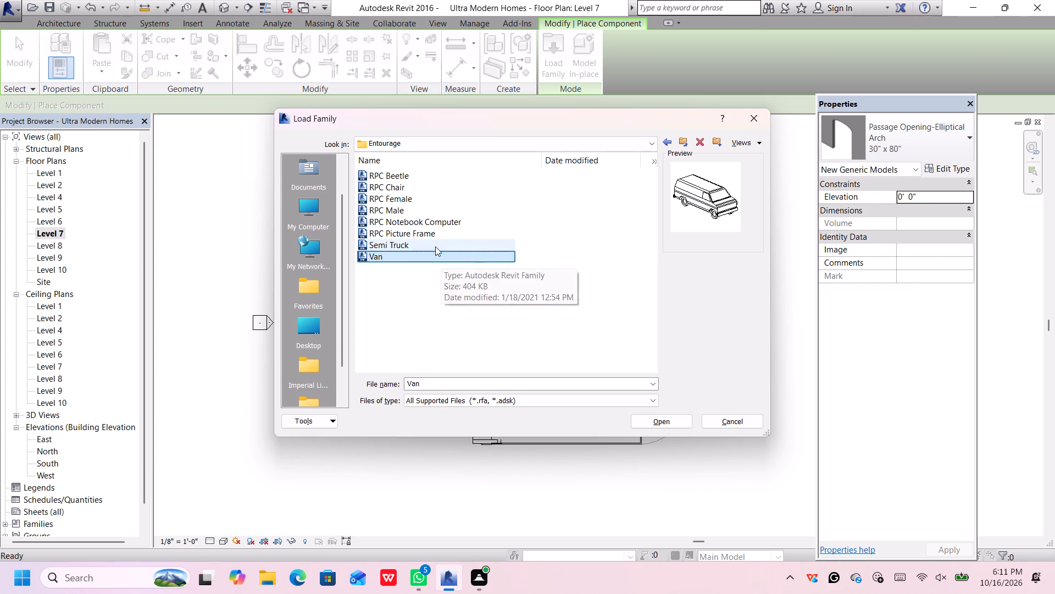
Browse from the Entourage families to the internal architectural lighting families in the Mass library.
click(670, 141)
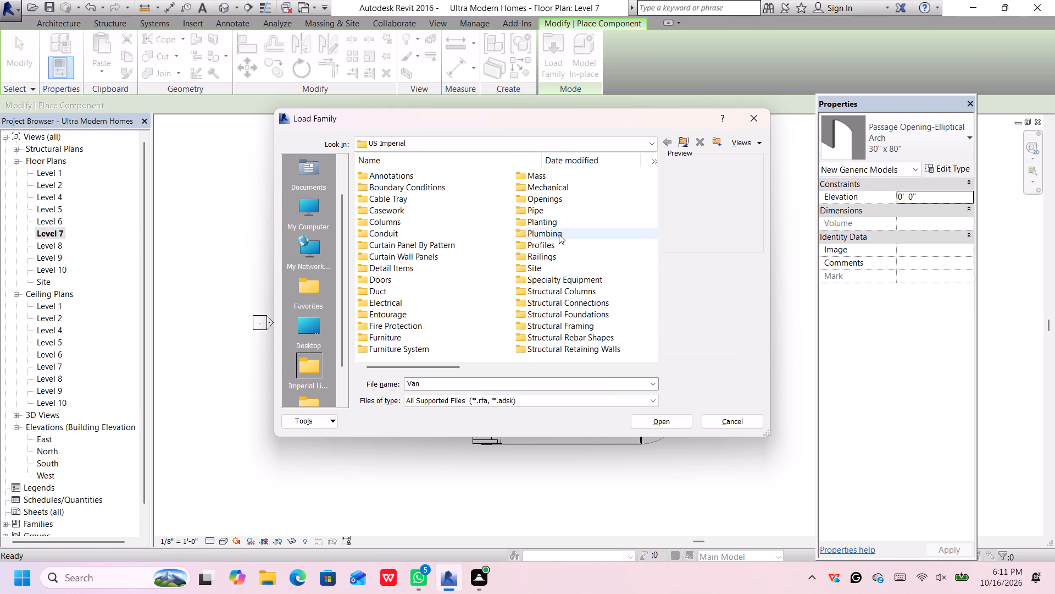
double_click(570, 178)
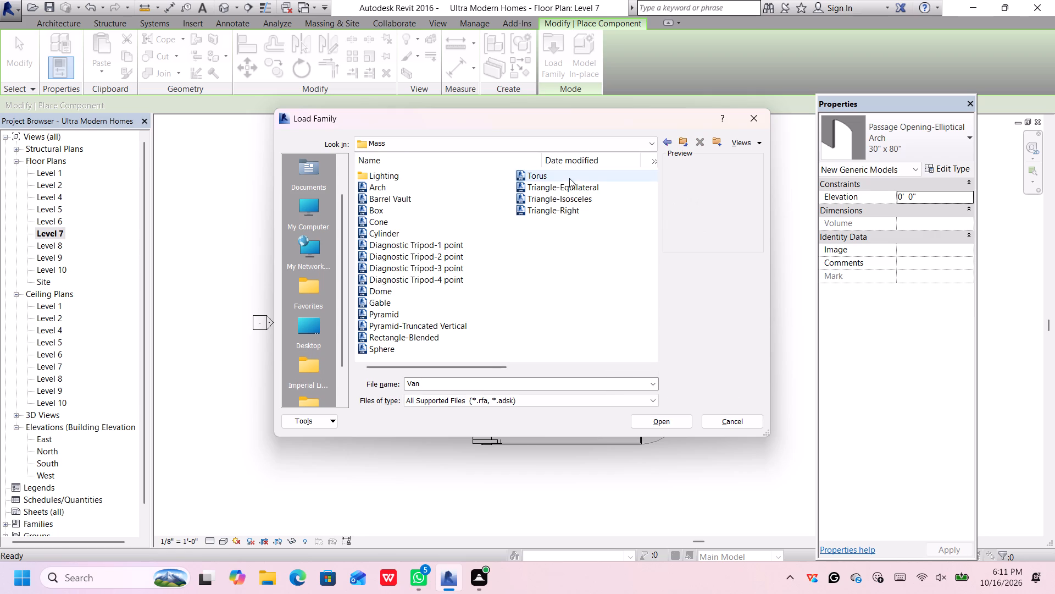
double_click(459, 177)
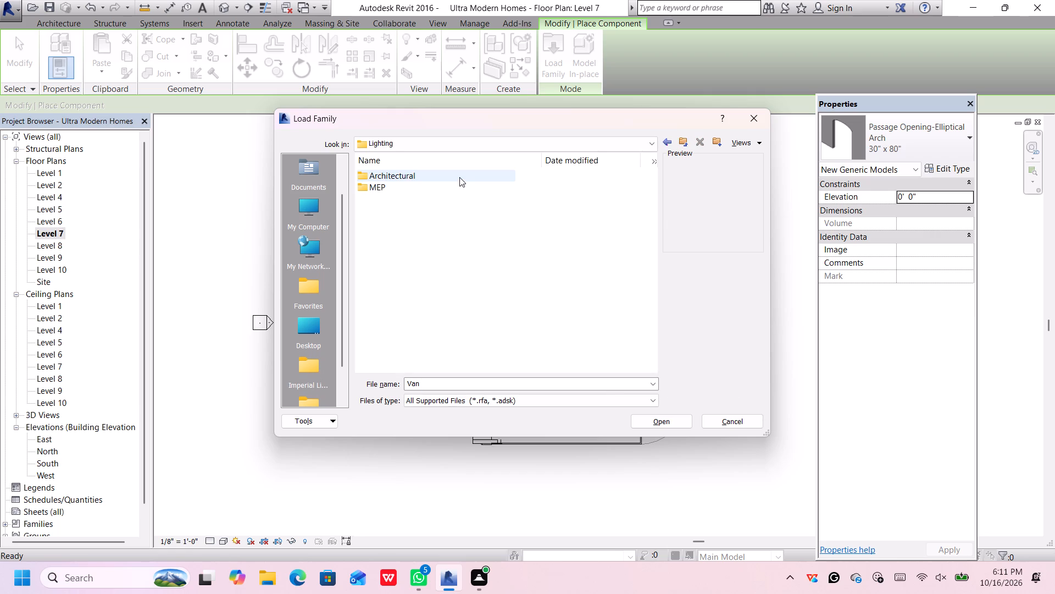
double_click(459, 177)
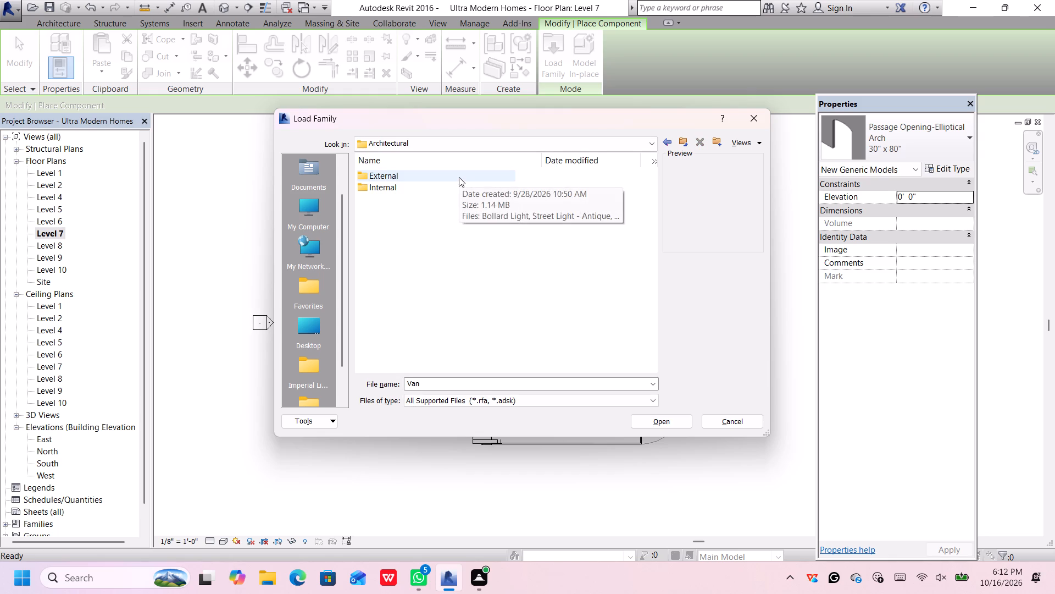
click(459, 177)
double_click(452, 191)
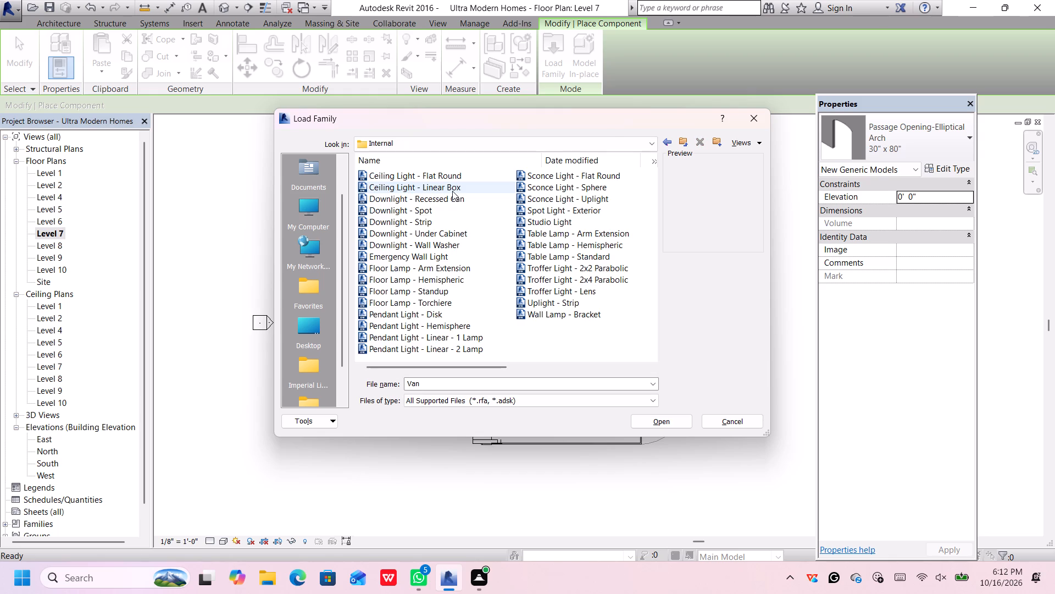
Compare the downlight and floor lamp families, including Floor Lamp - Arm Extension, and load Floor Lamp - Hemispheric.
click(453, 185)
click(454, 200)
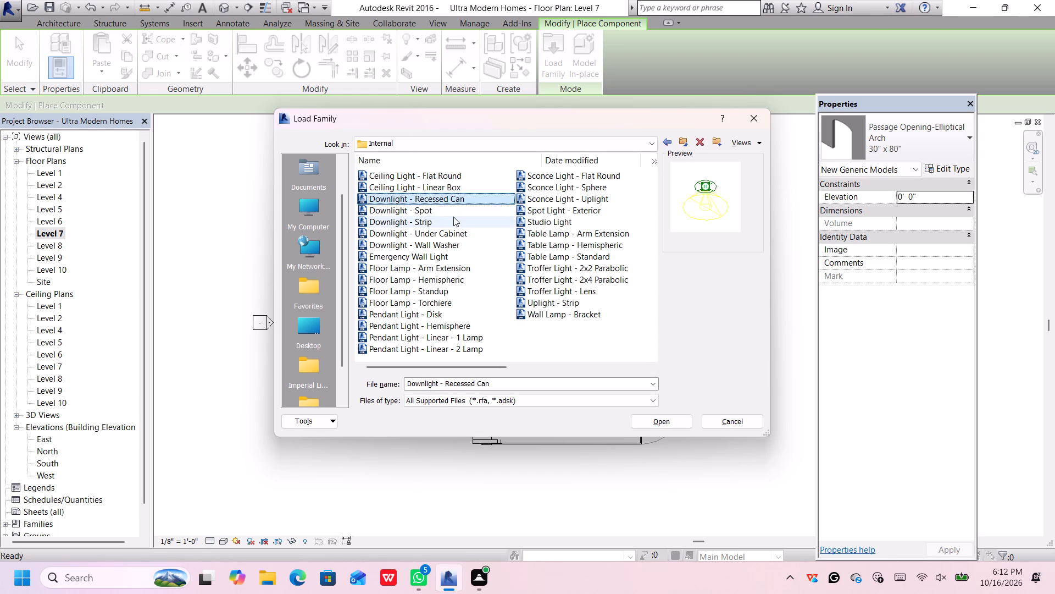
click(453, 217)
click(453, 242)
click(442, 271)
click(441, 282)
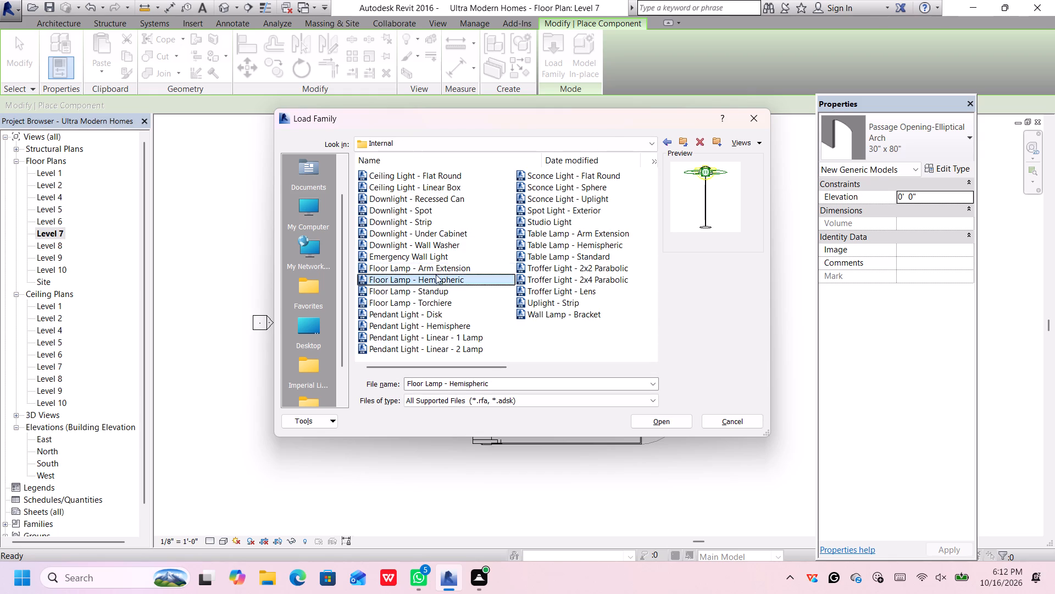
click(436, 265)
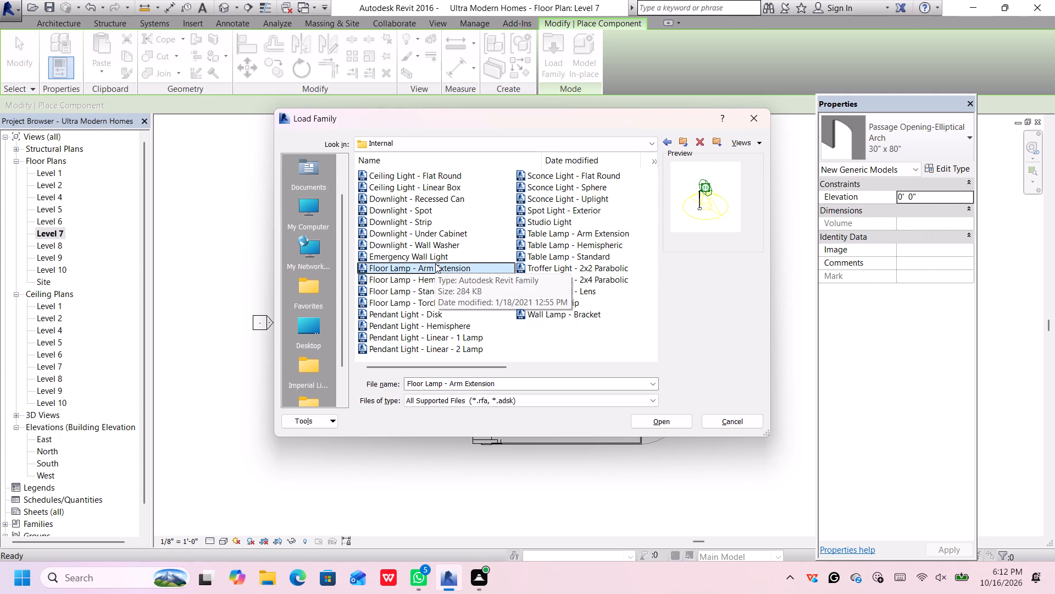
click(434, 271)
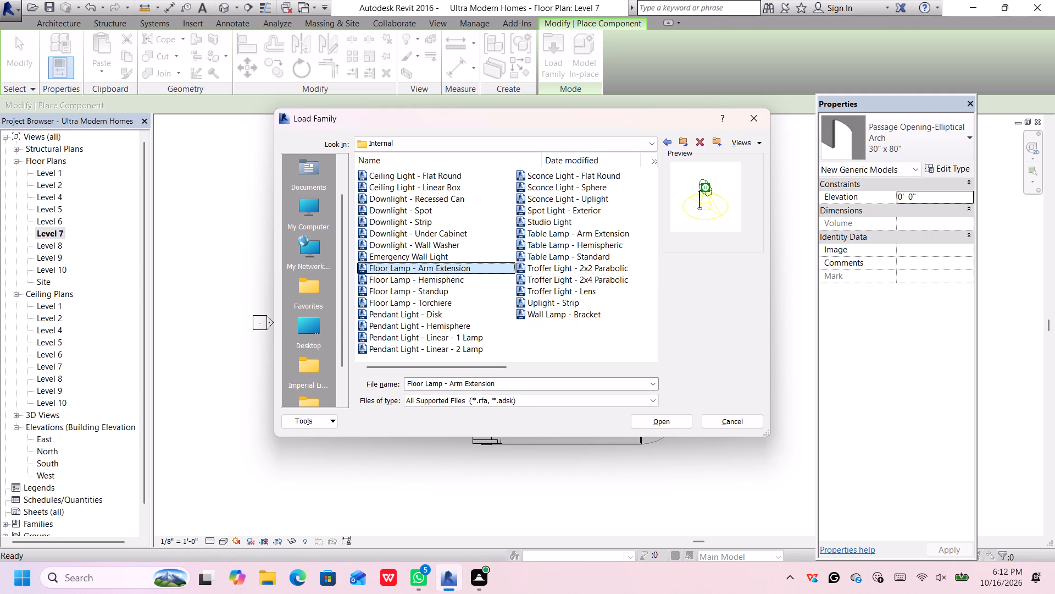
click(429, 277)
click(433, 272)
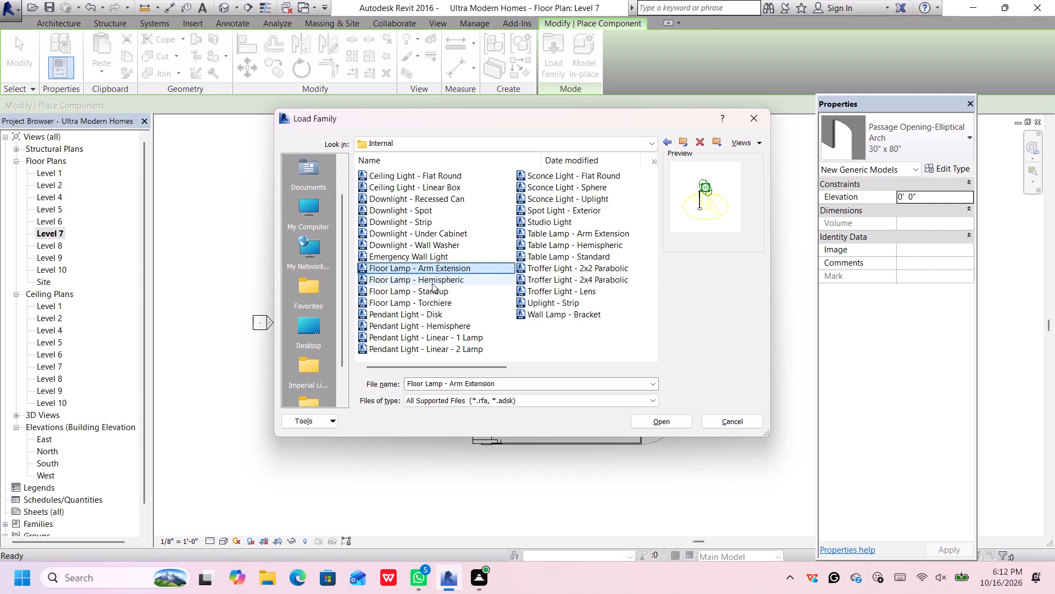
click(432, 281)
double_click(432, 281)
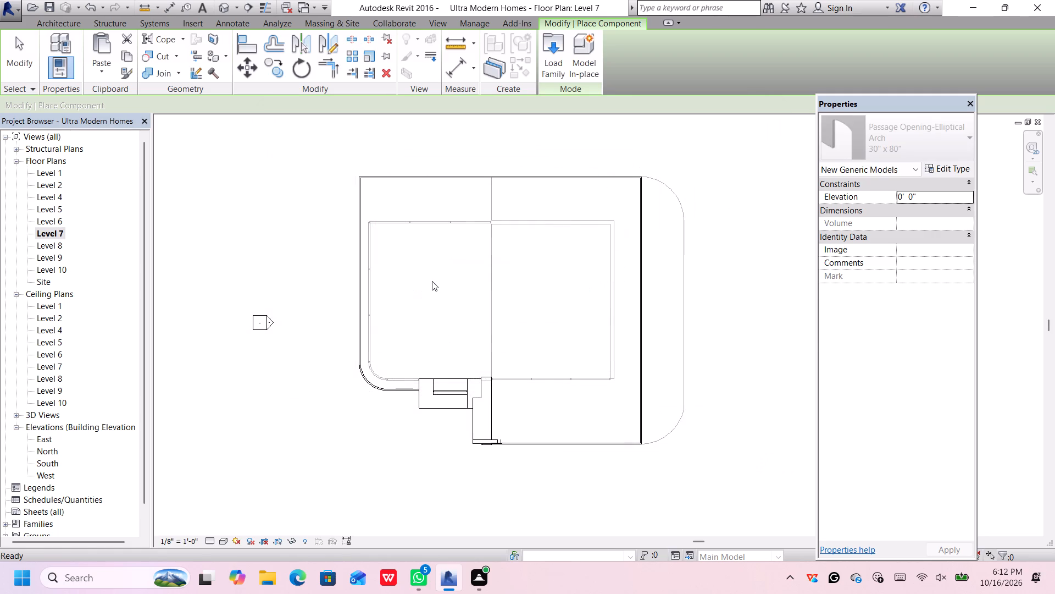
Place a 60W - 120V hemispheric floor lamp on Level 7 inside the northwest corner, about 5'-6" from the north wall.
click(381, 242)
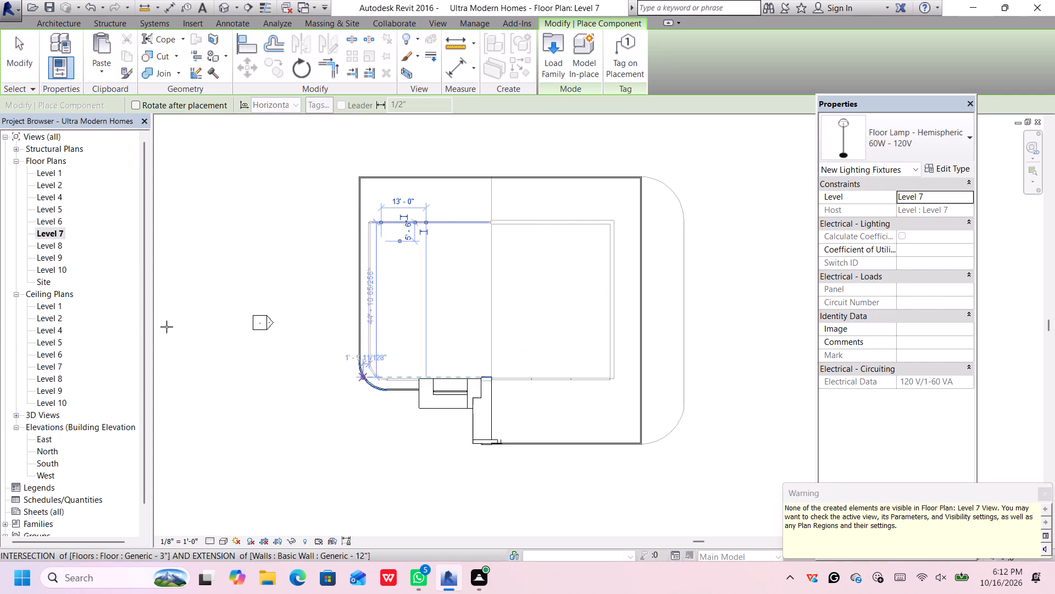
On the Level 6 plan, place three 60W - 120V hemispheric floor lamps inside the northwest, northeast and southeast corners, dismissing the Autodesk notification card.
double_click(49, 221)
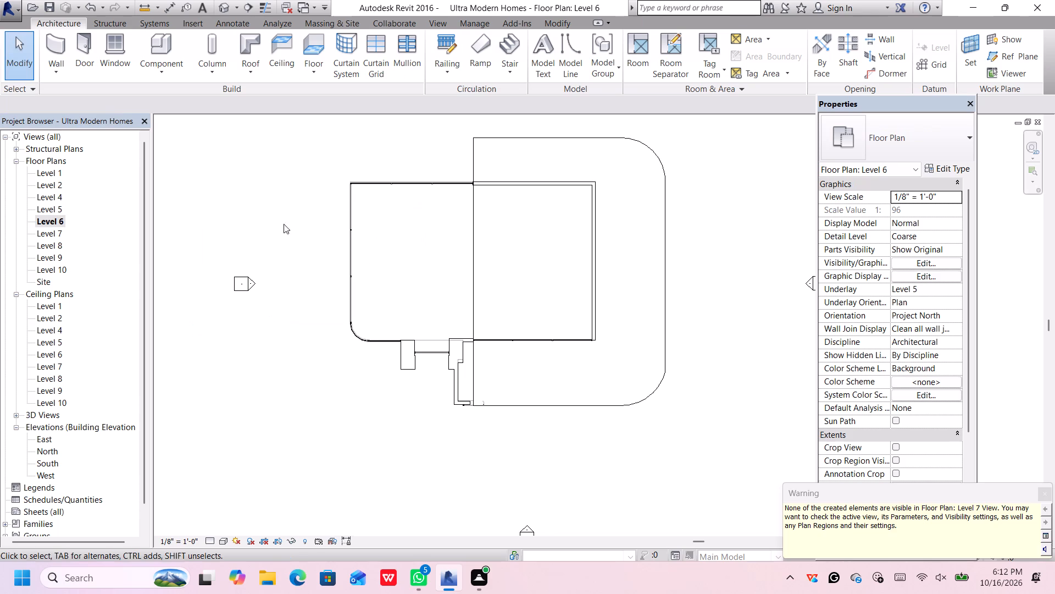
middle_drag(385, 212, 374, 253)
scroll(375, 251, up, 1)
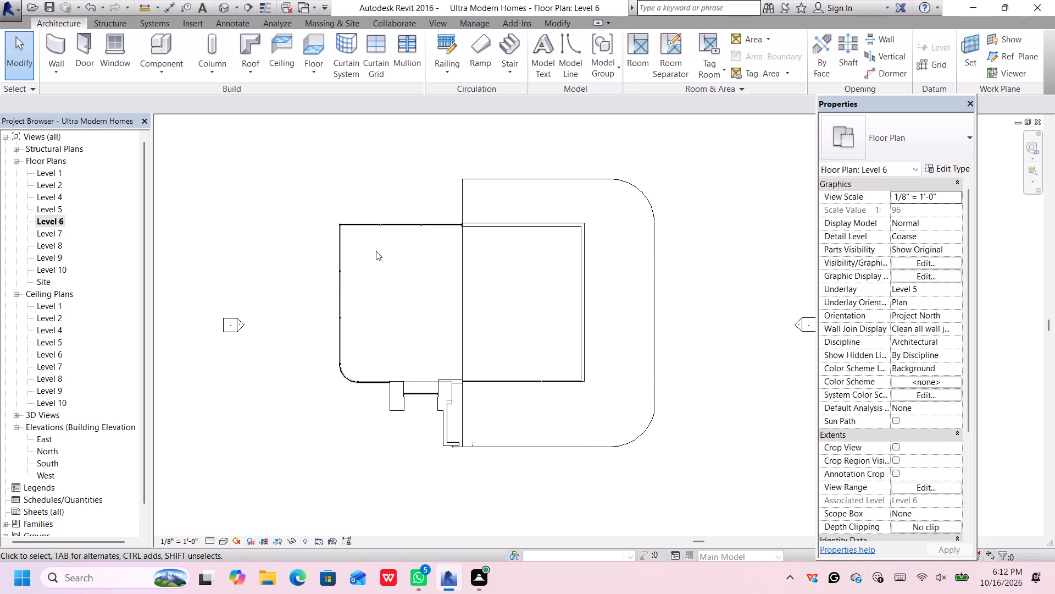
click(174, 47)
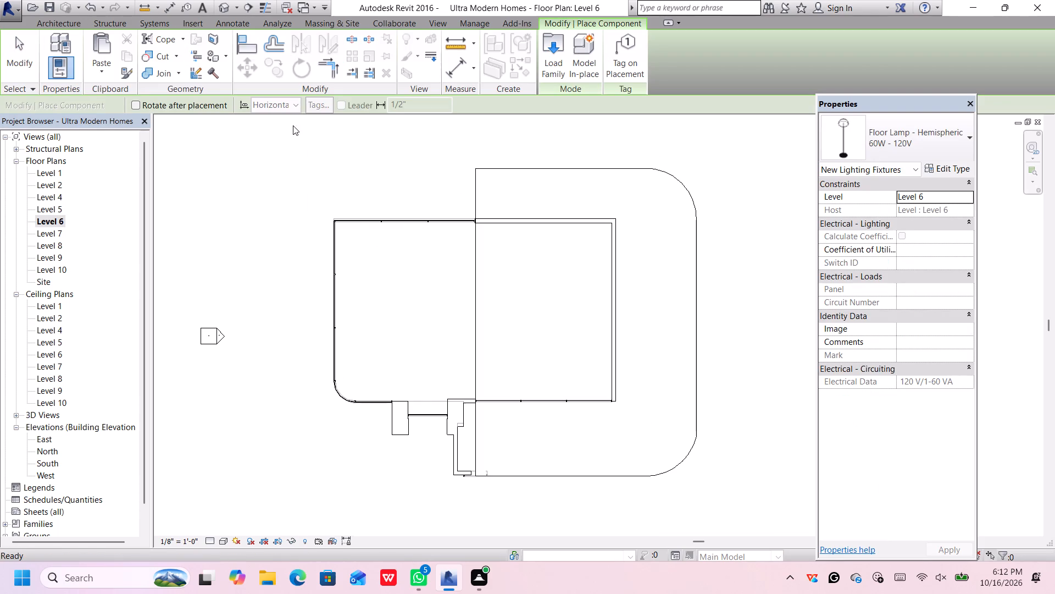
click(354, 243)
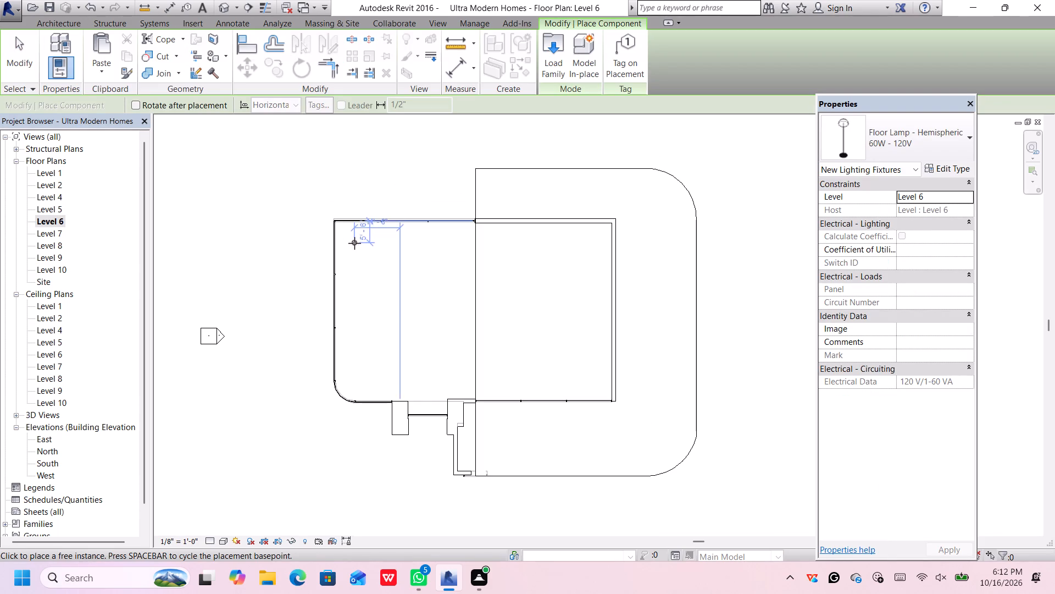
click(589, 245)
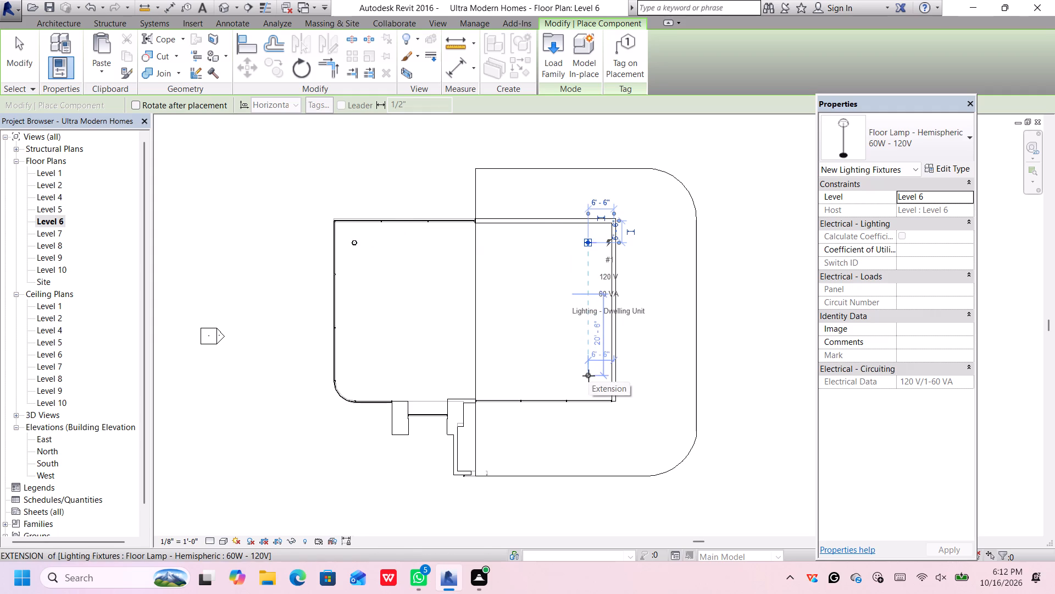
click(589, 377)
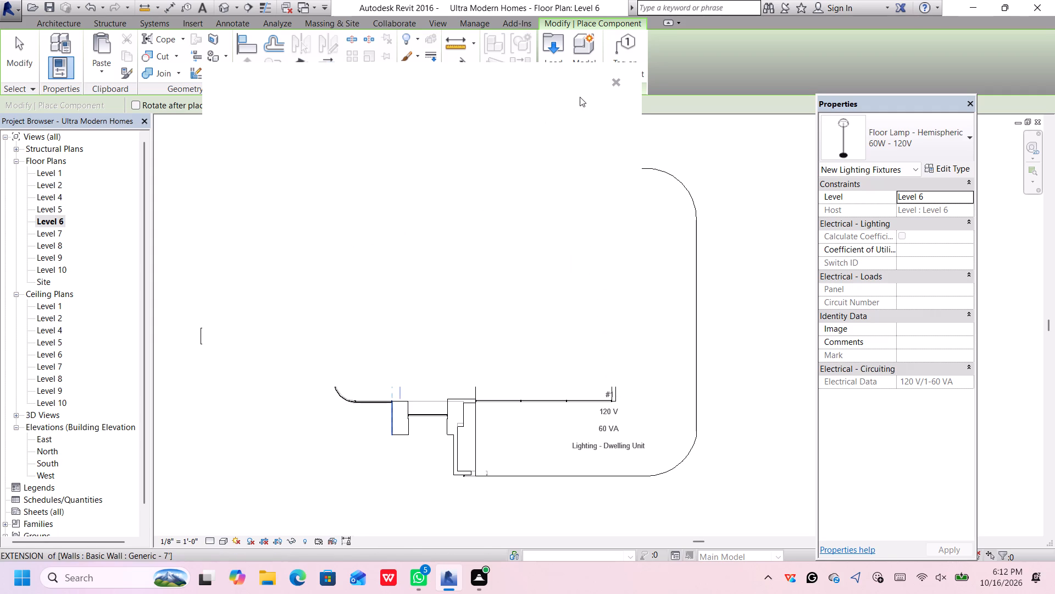
click(617, 76)
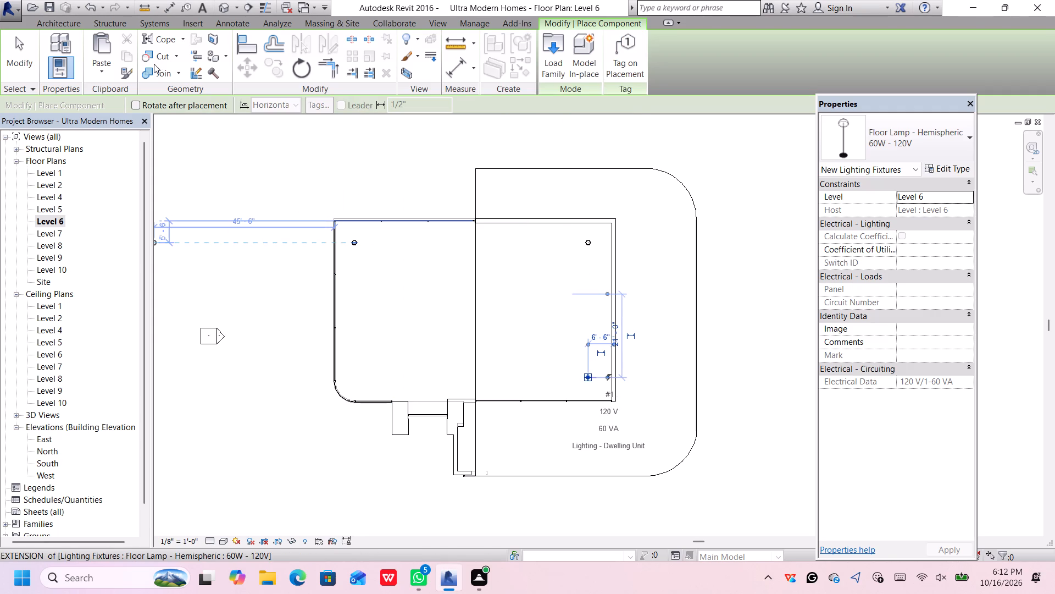
Start loading another family and examine the Metal Deck profiles, including Form Deck_Composite and Roof Deck, returning to the Profiles library.
click(547, 44)
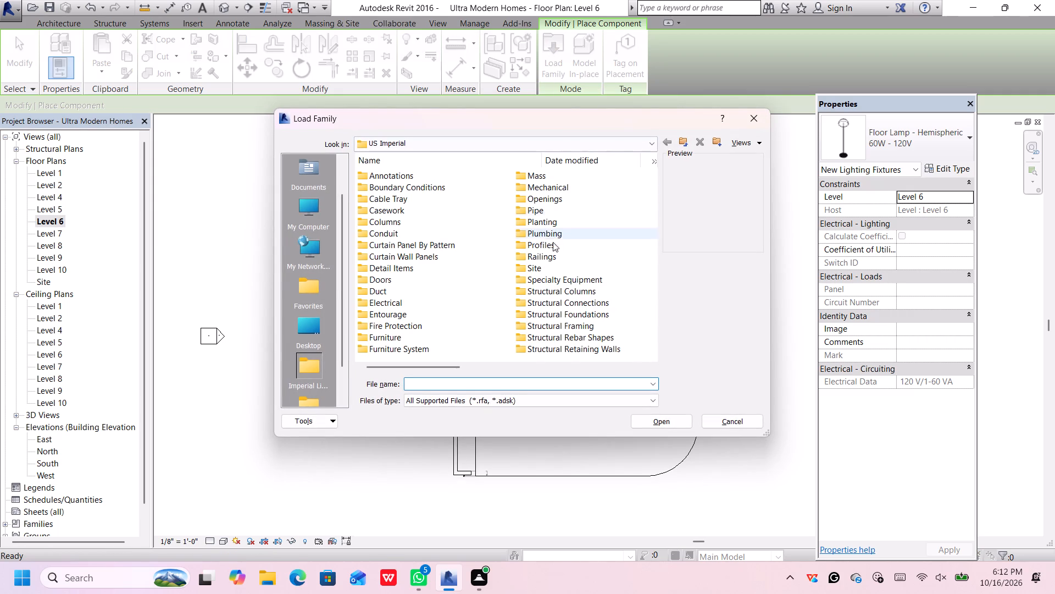
double_click(559, 241)
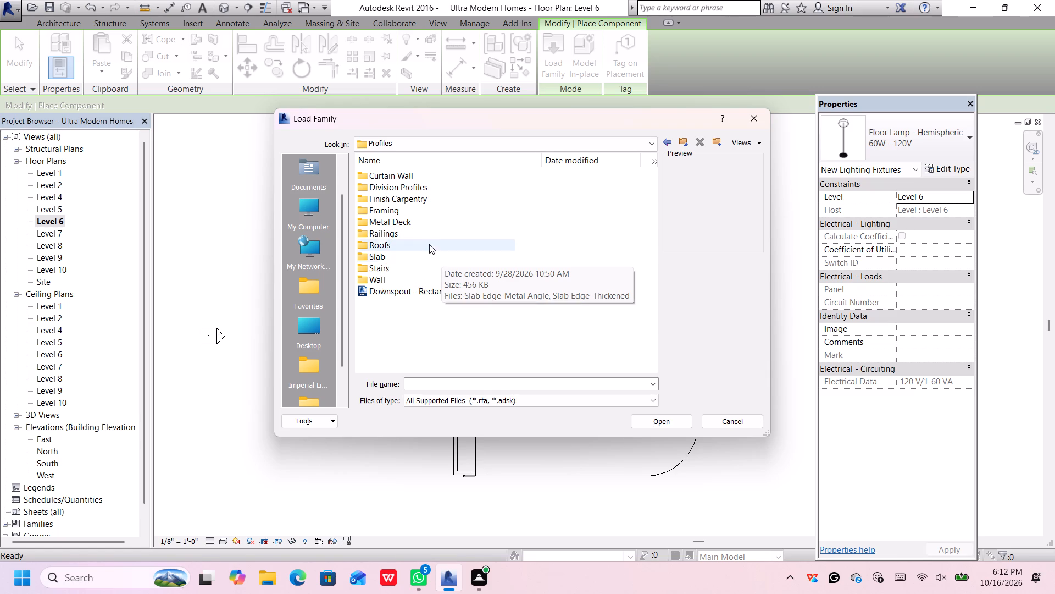
double_click(438, 226)
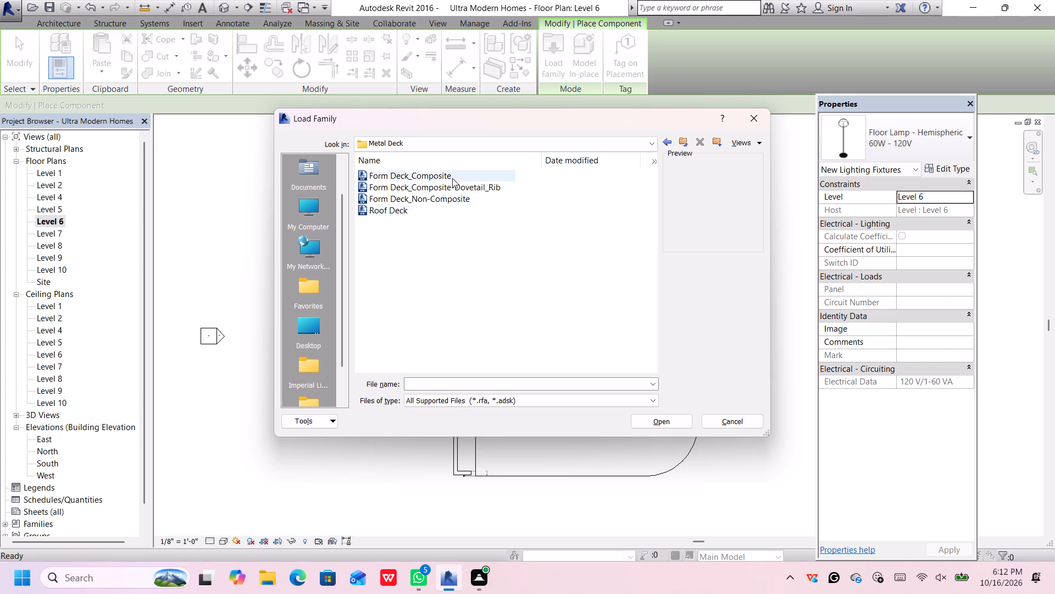
click(464, 174)
click(466, 175)
click(467, 185)
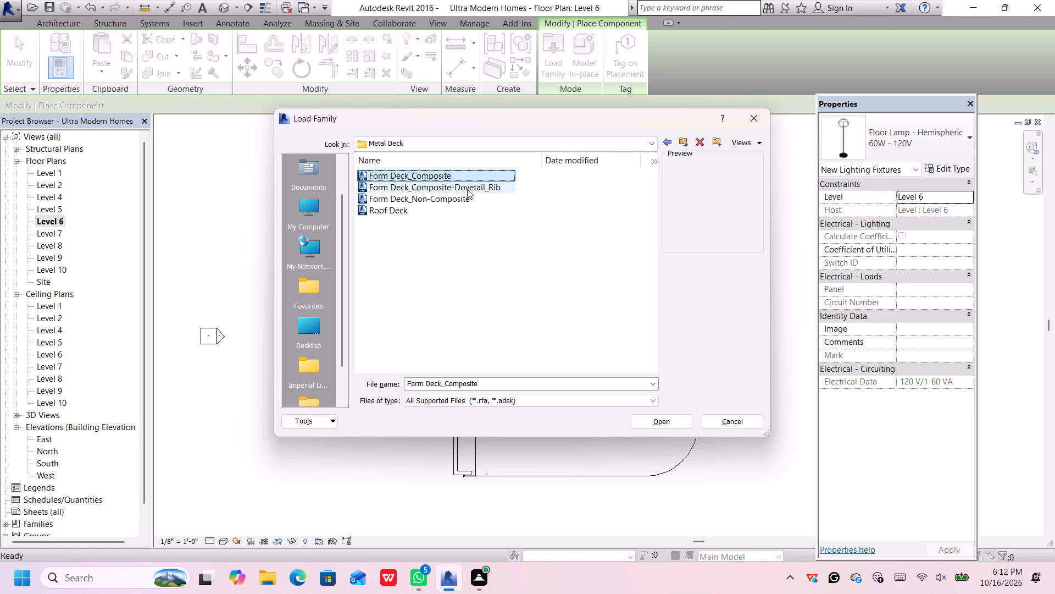
click(467, 190)
click(474, 205)
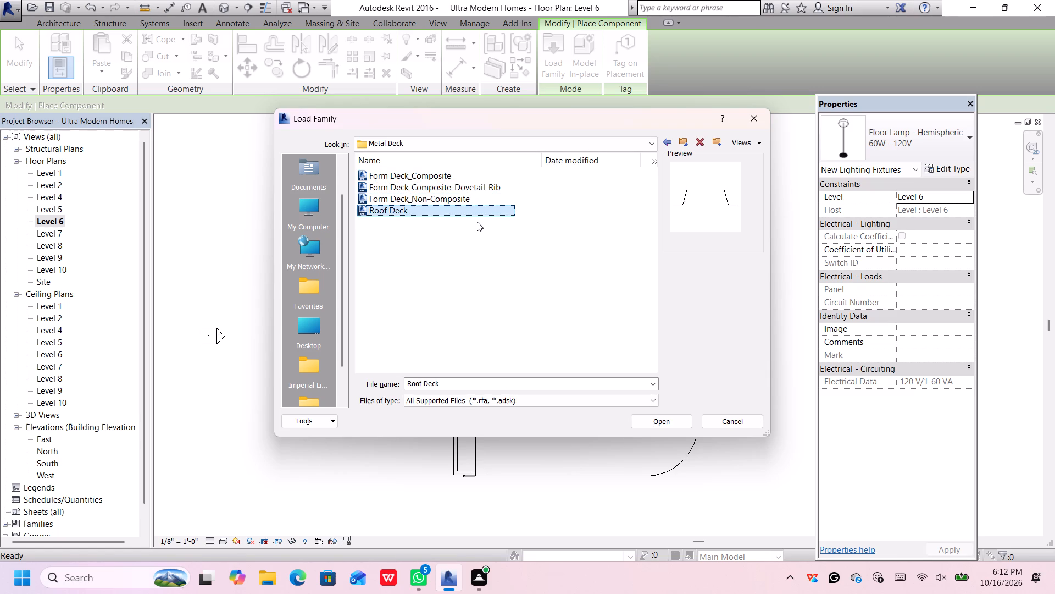
click(477, 222)
click(661, 141)
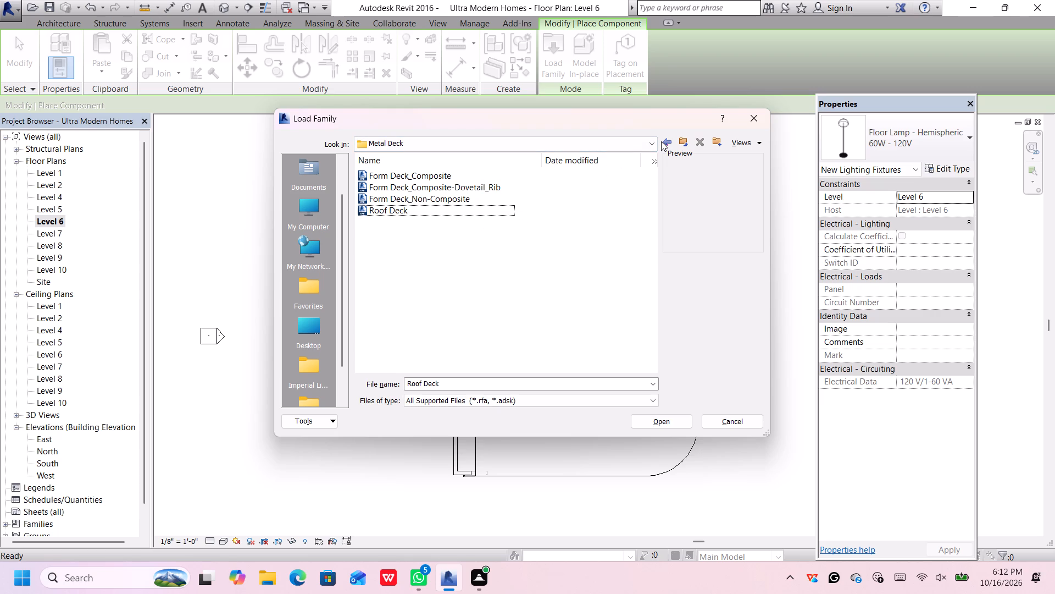
click(662, 141)
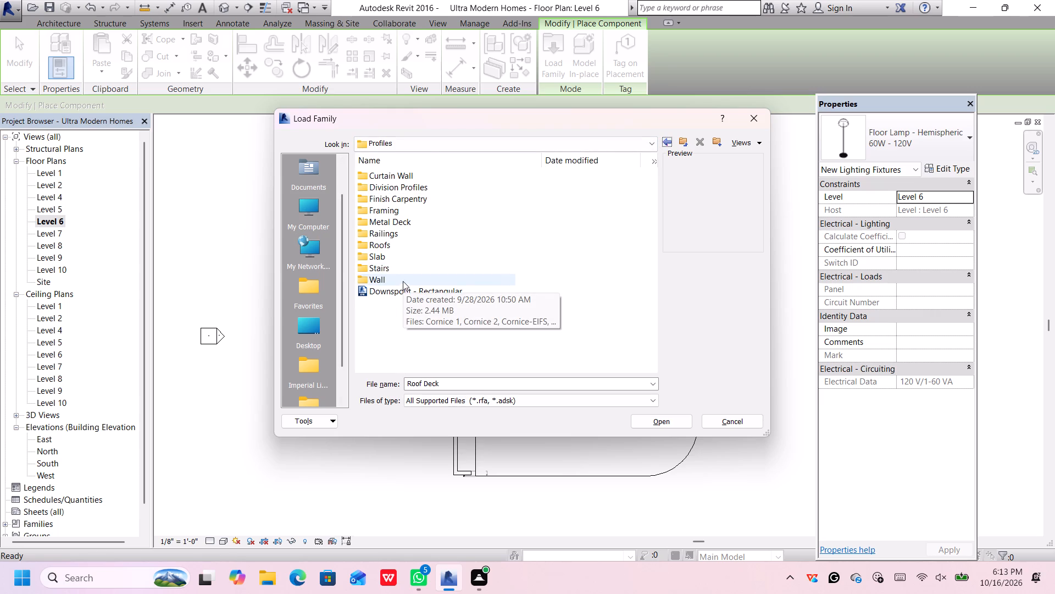
Preview the Base 1, Base 2 and Base 3 profiles among the Finish Carpentry families, returning to the US Imperial library.
double_click(426, 200)
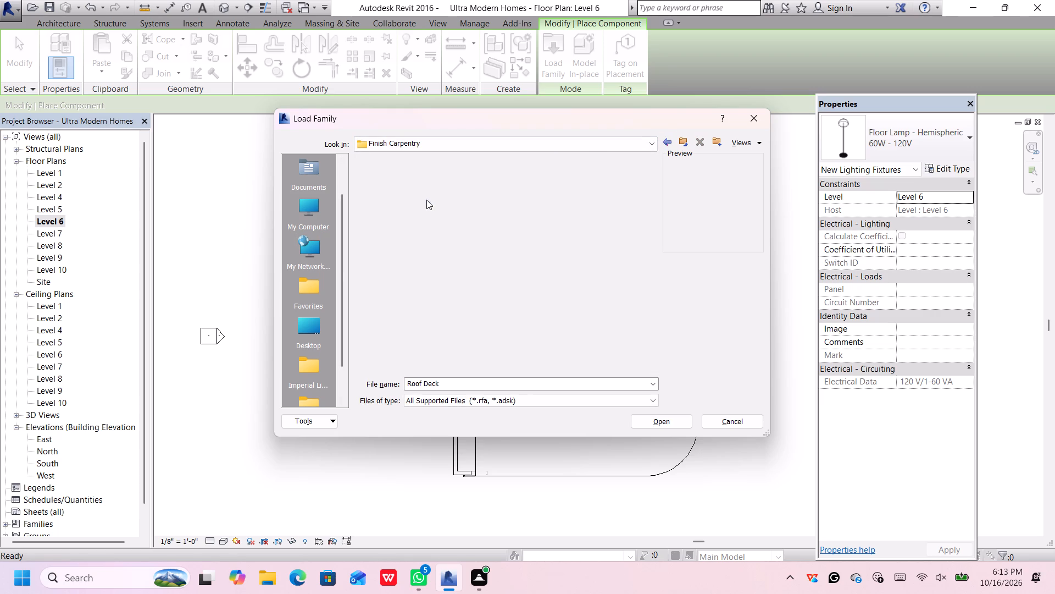
click(440, 170)
click(441, 183)
click(439, 199)
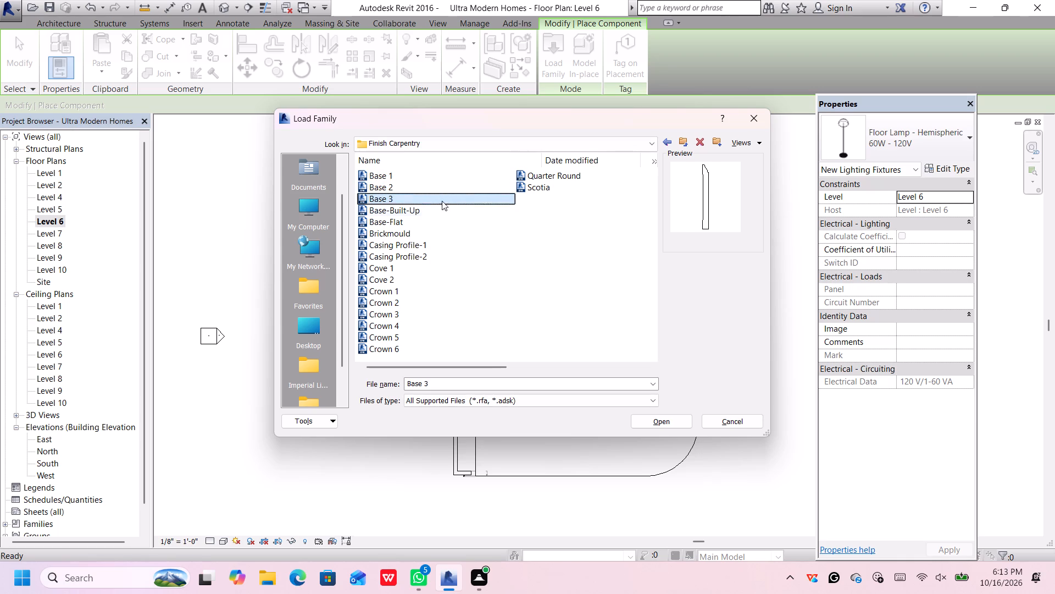
click(664, 139)
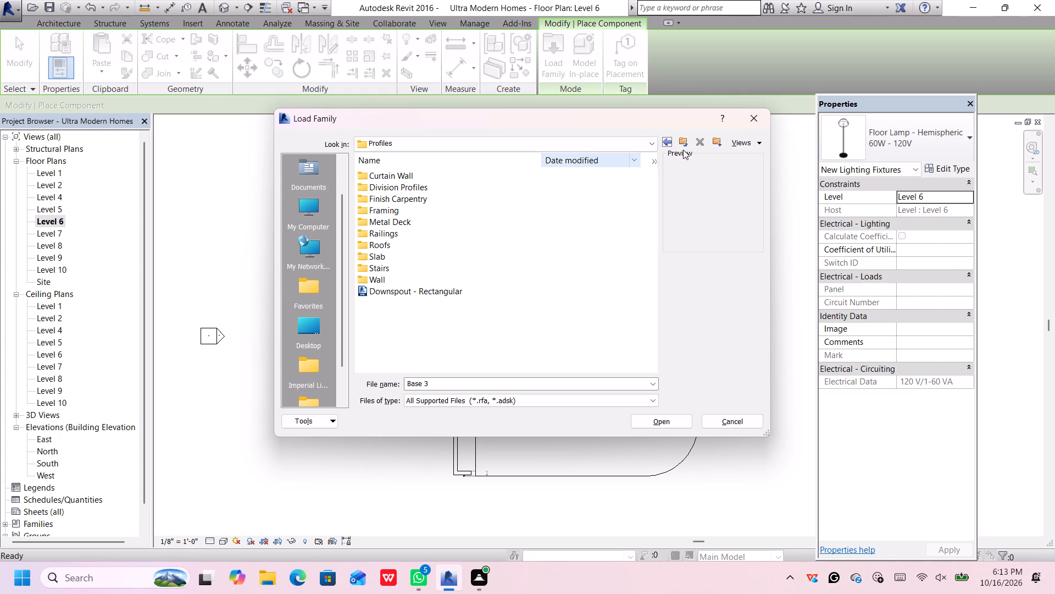
click(667, 138)
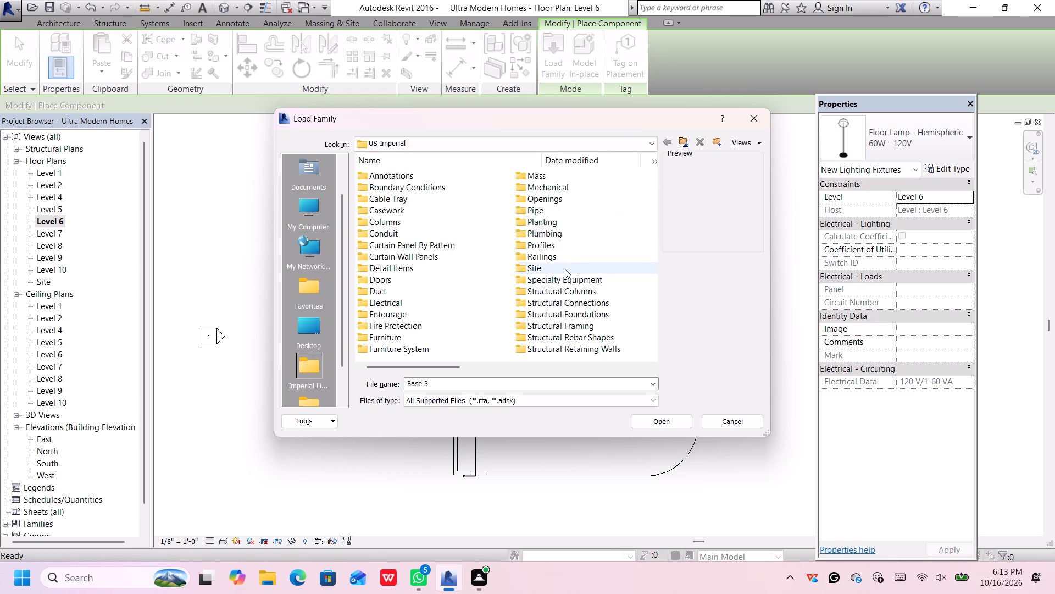
Preview the Sustainable Design families, including the bicycle racks, light shelves, recycle bins and walk-off mat.
scroll(567, 267, up, 4)
scroll(577, 290, down, 2)
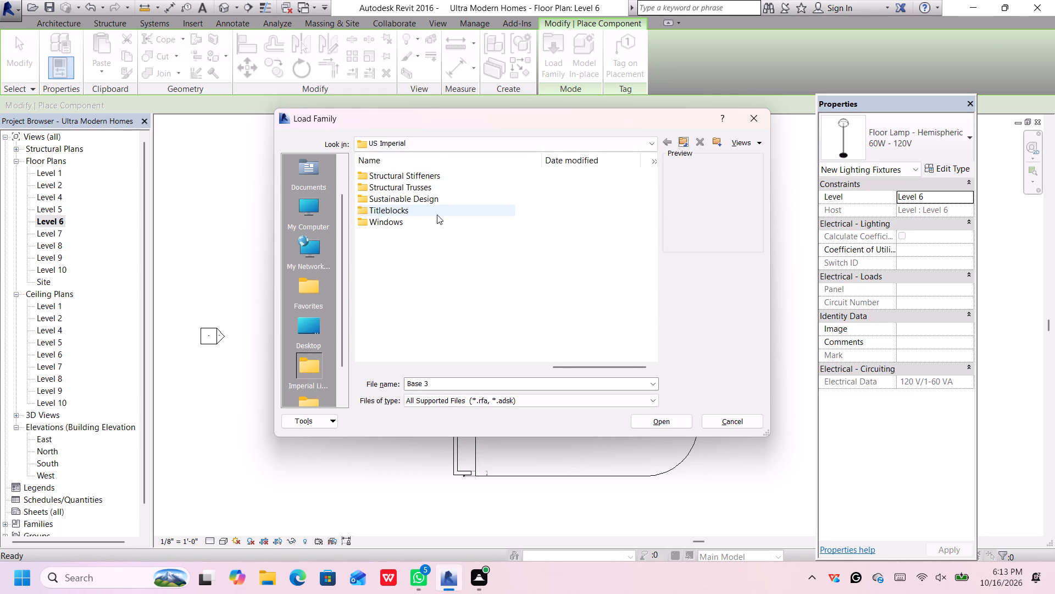
double_click(443, 200)
click(455, 182)
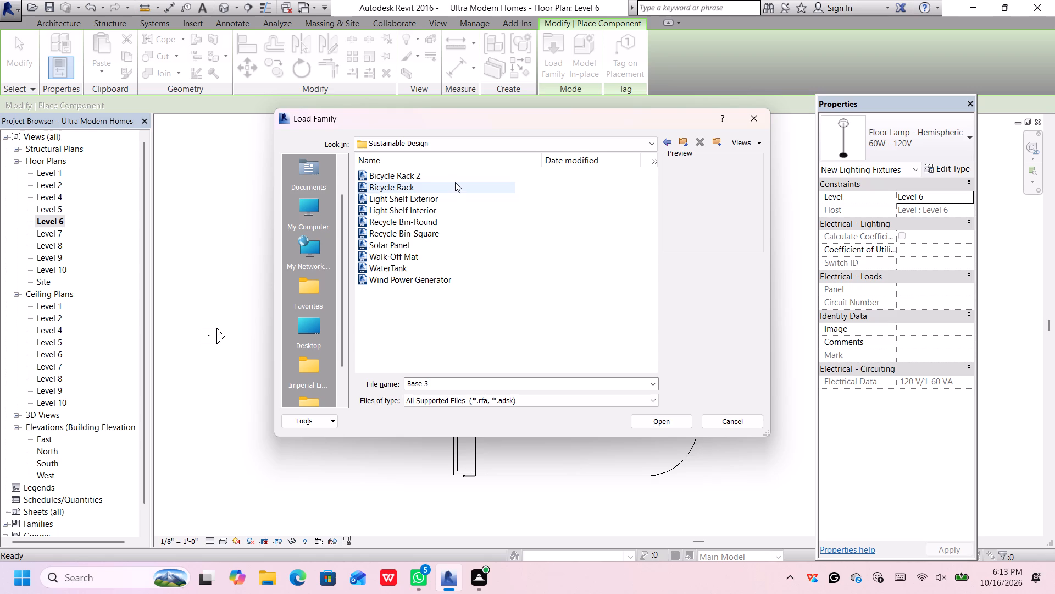
click(460, 179)
click(458, 195)
click(454, 211)
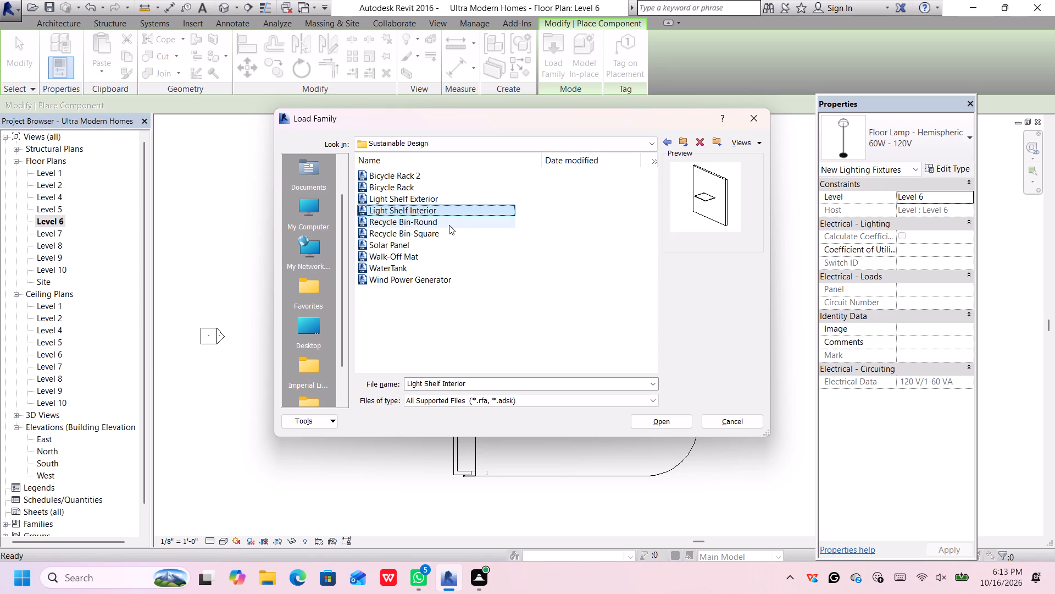
click(448, 224)
click(448, 241)
click(447, 257)
click(442, 273)
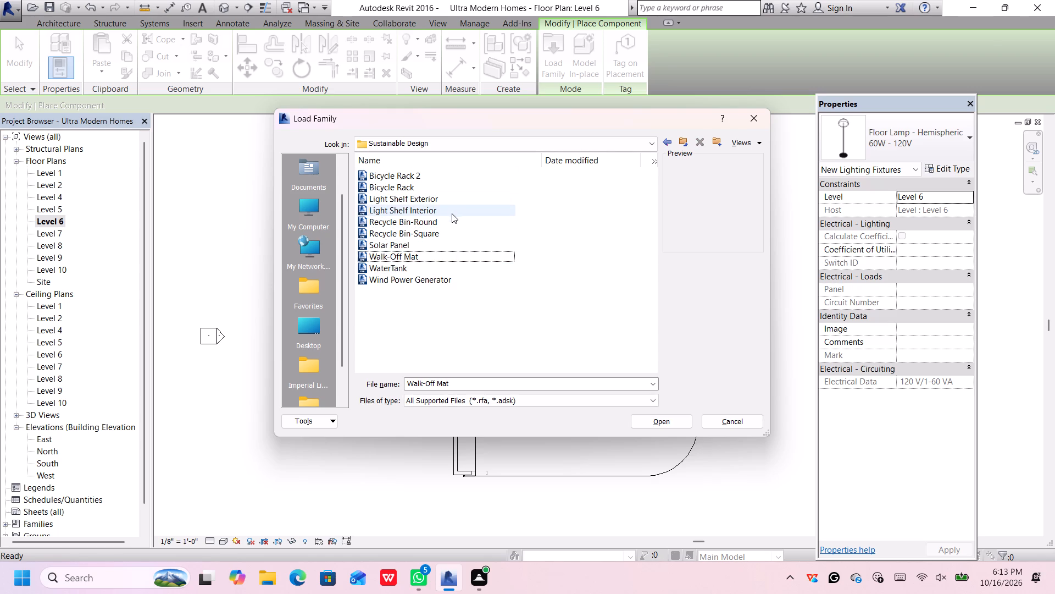
click(456, 205)
click(458, 194)
click(462, 188)
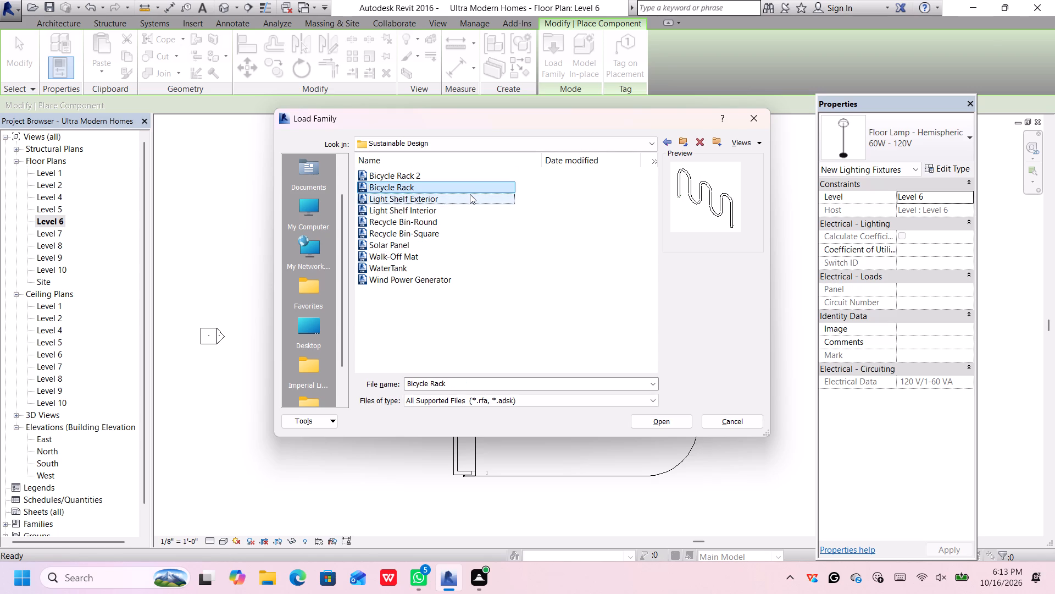
click(470, 179)
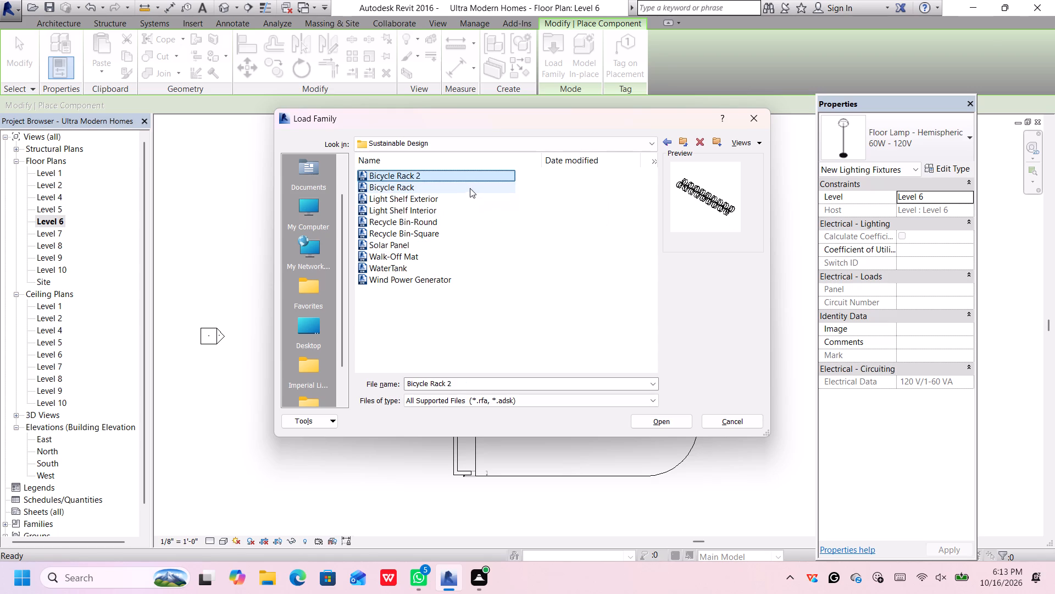
Load the Bicycle Rack family and place two in Level 6's southwest corner, one along the south wall and one rotated along the west wall.
click(473, 190)
double_click(480, 191)
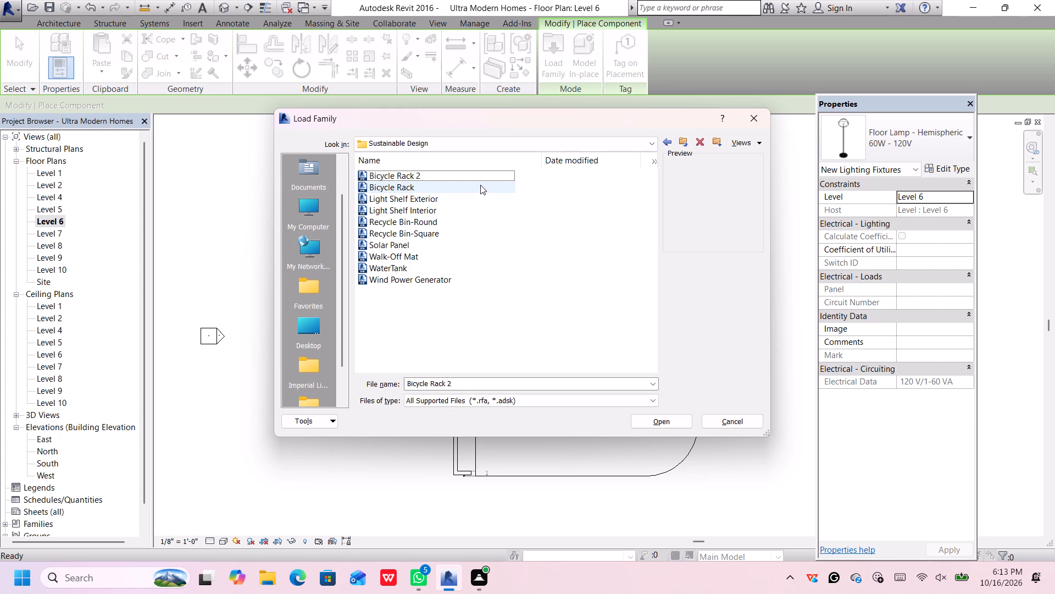
double_click(482, 185)
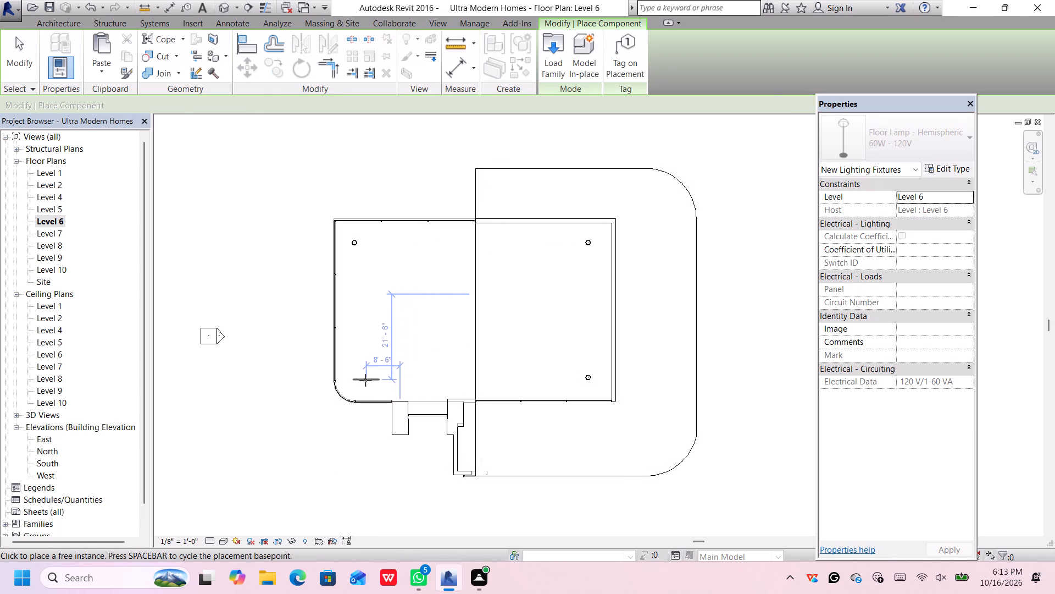
click(371, 385)
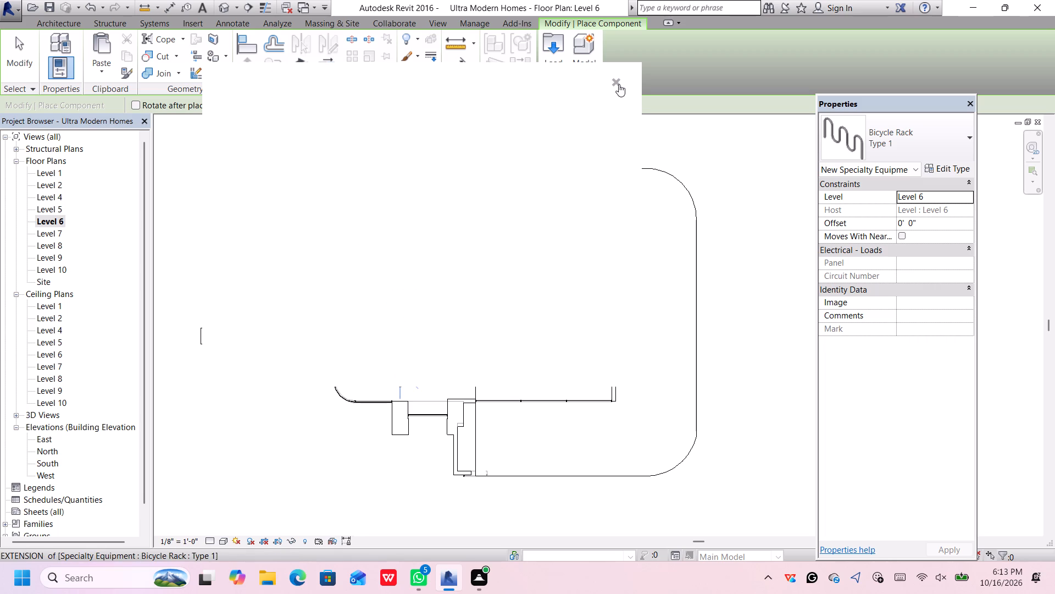
click(615, 80)
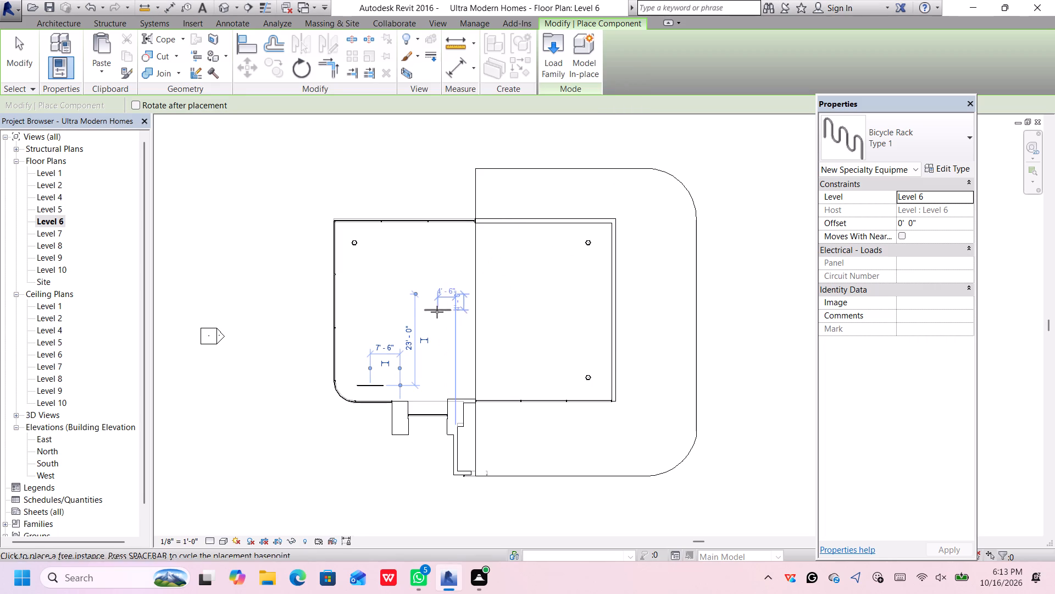
key(space)
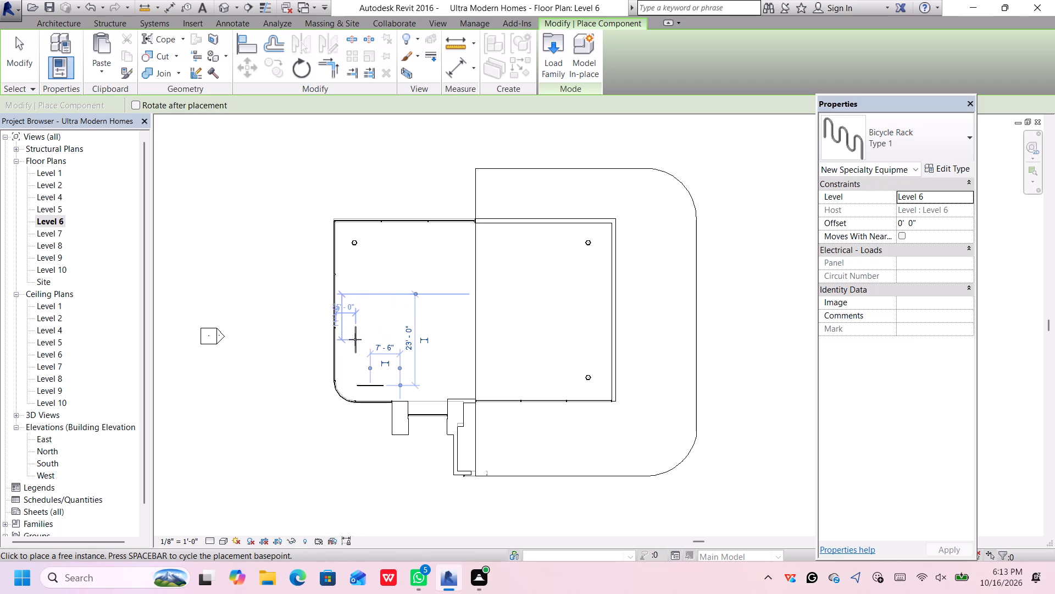
click(353, 356)
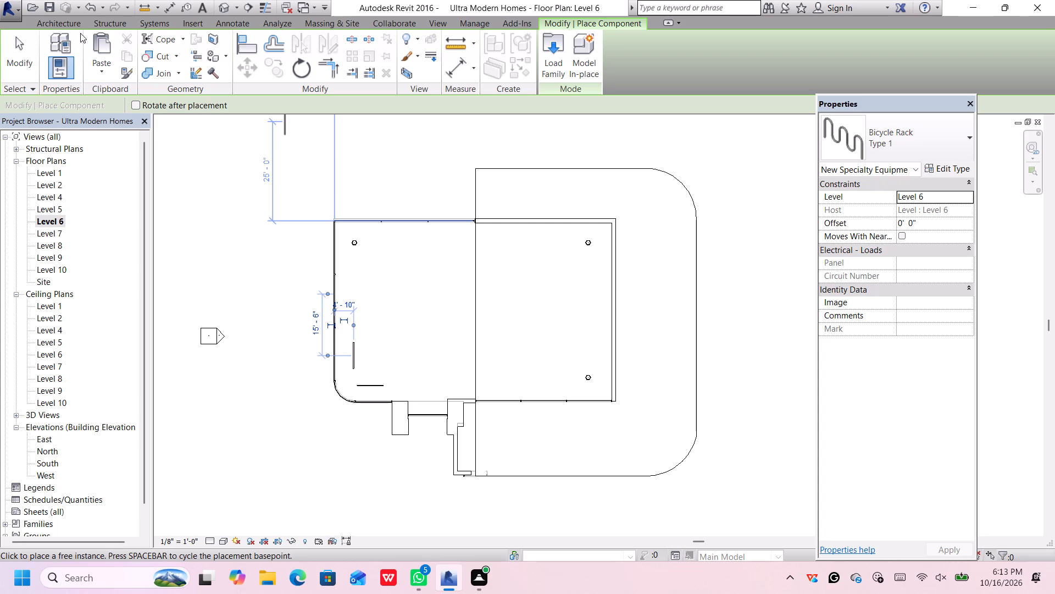
Load the RPC Beetle entourage family and place two cars side by side on Level 6, just northeast of the bicycle racks.
click(545, 48)
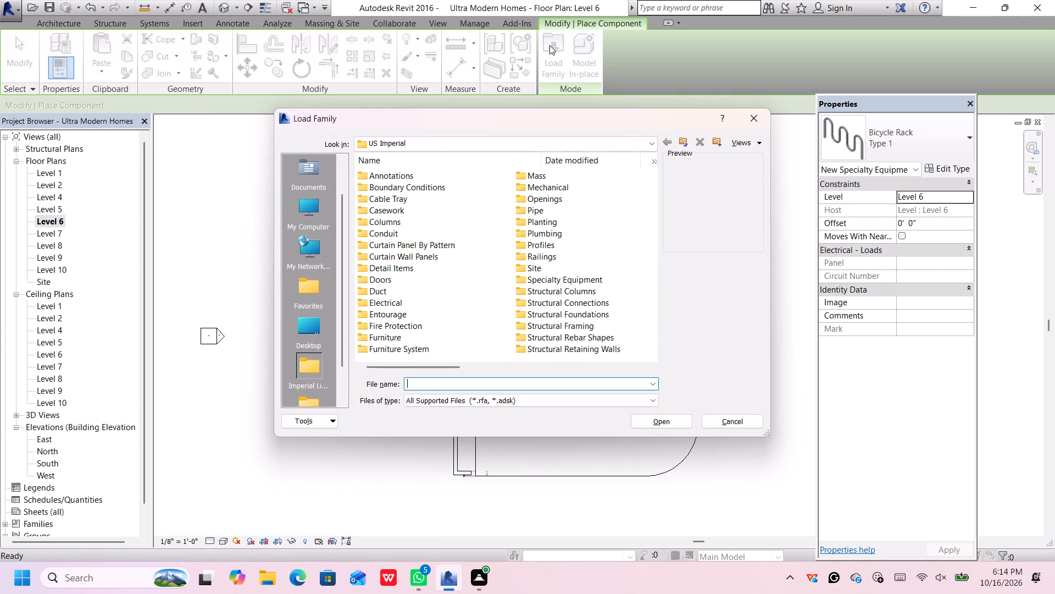
double_click(395, 313)
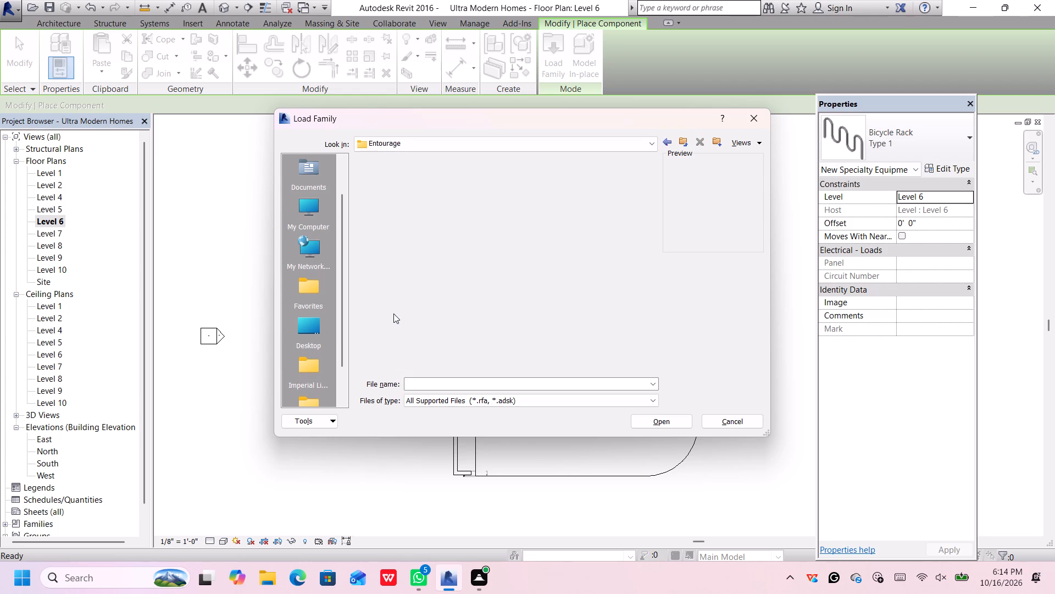
click(449, 173)
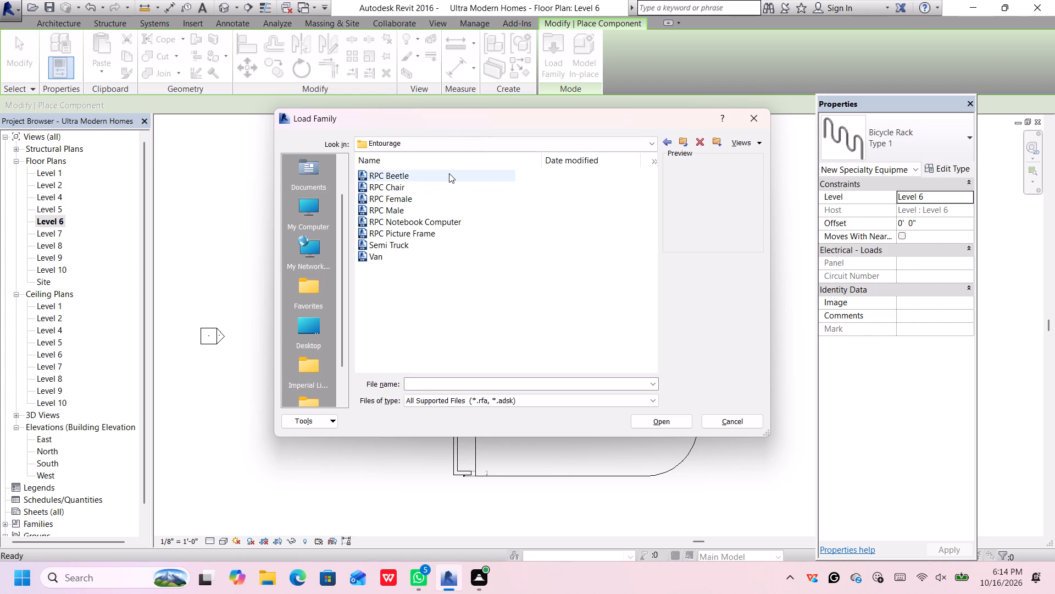
double_click(449, 173)
triple_click(448, 179)
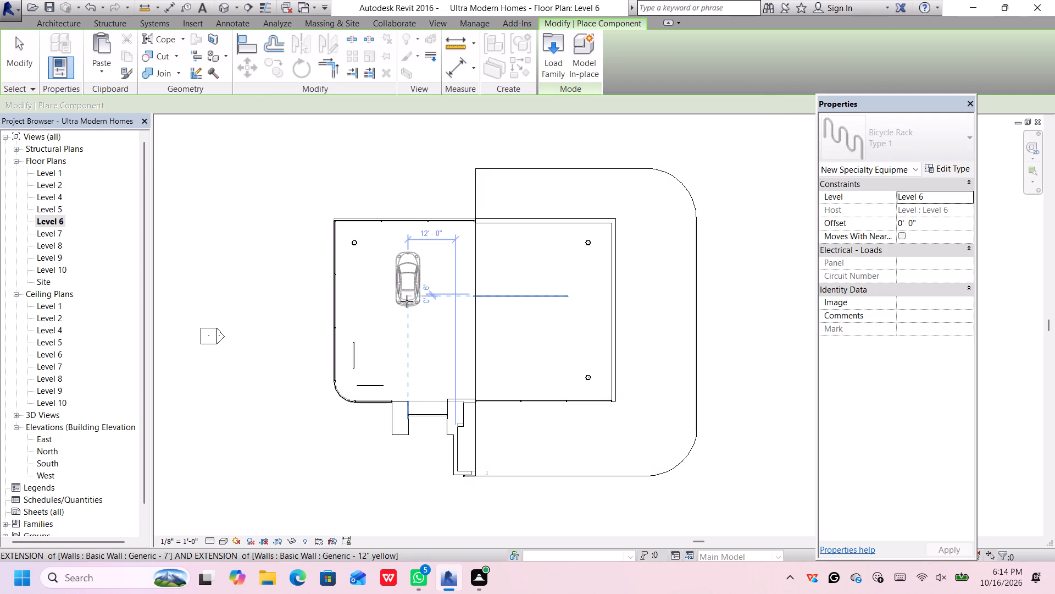
click(384, 354)
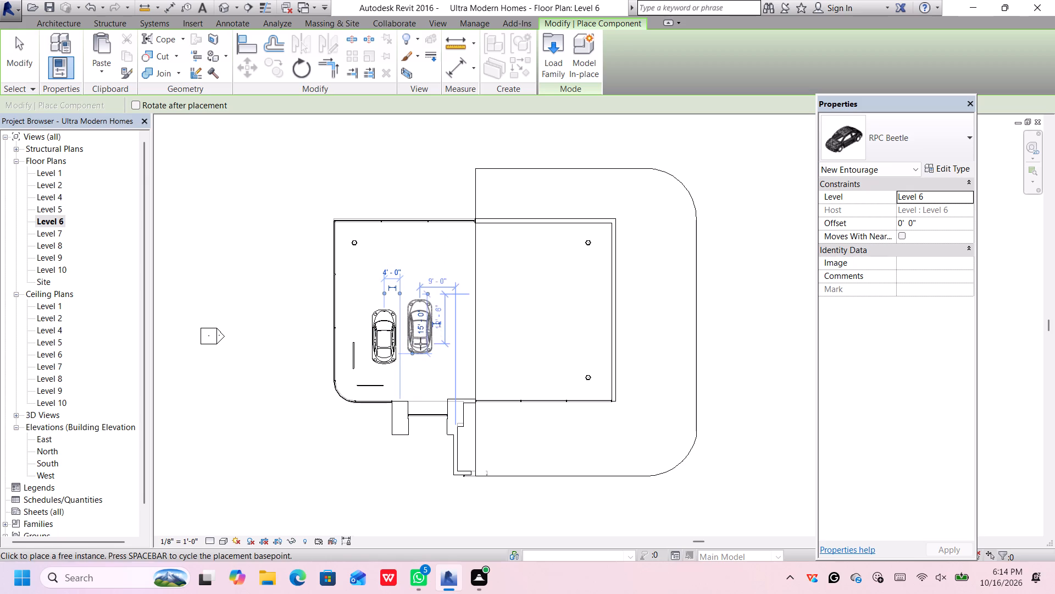
click(432, 353)
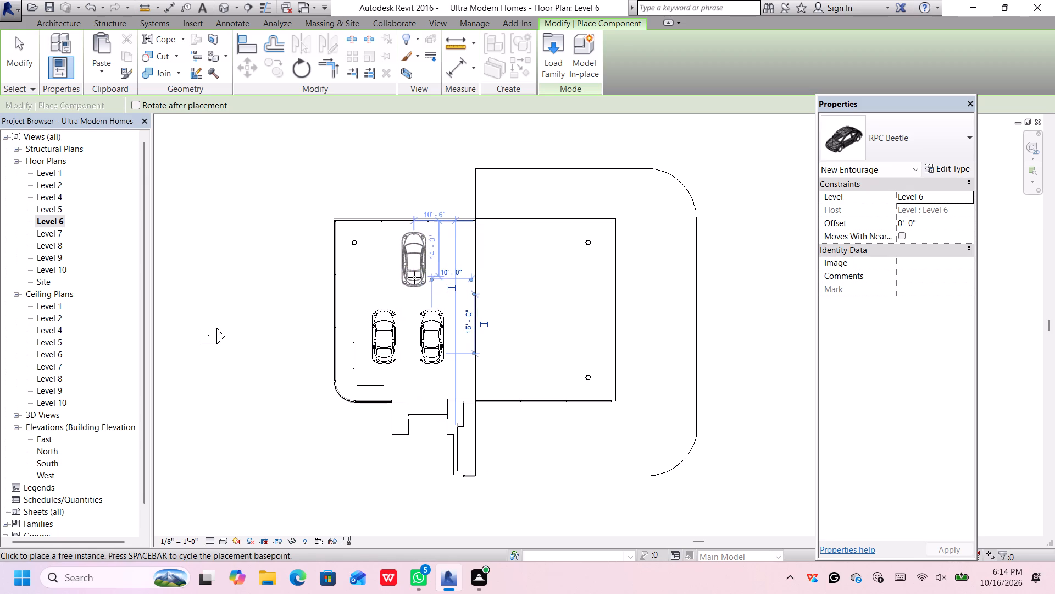
key(Escape)
key(Escape)
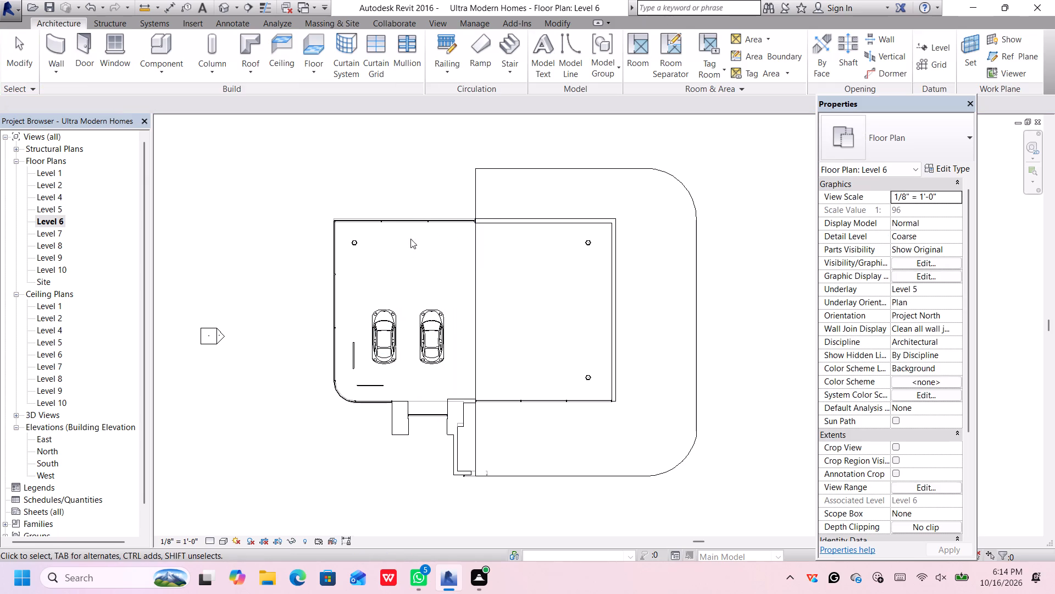
Open the Level 4 floor plan.
click(177, 45)
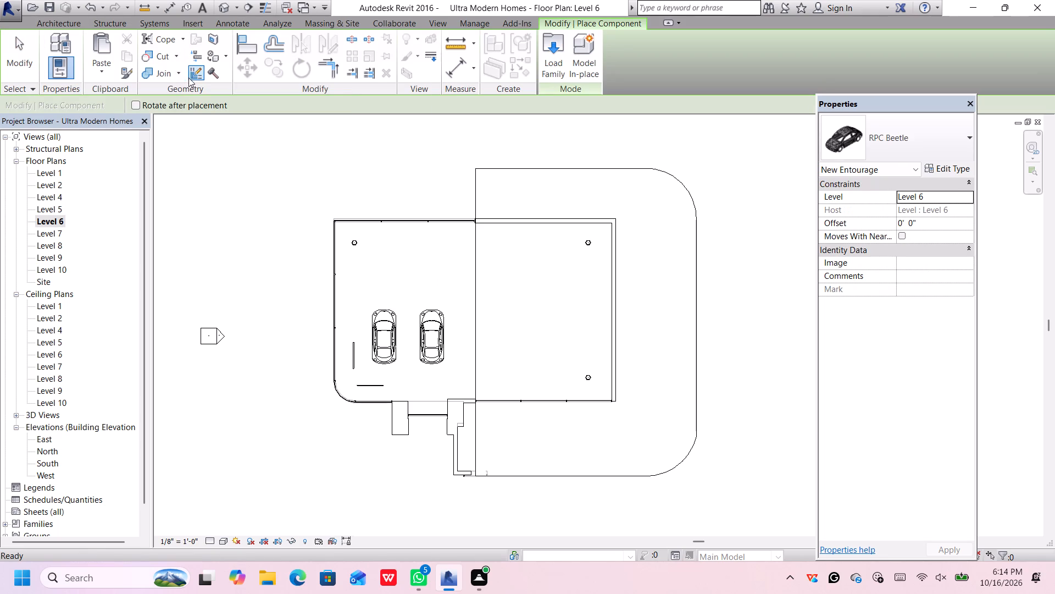
double_click(53, 198)
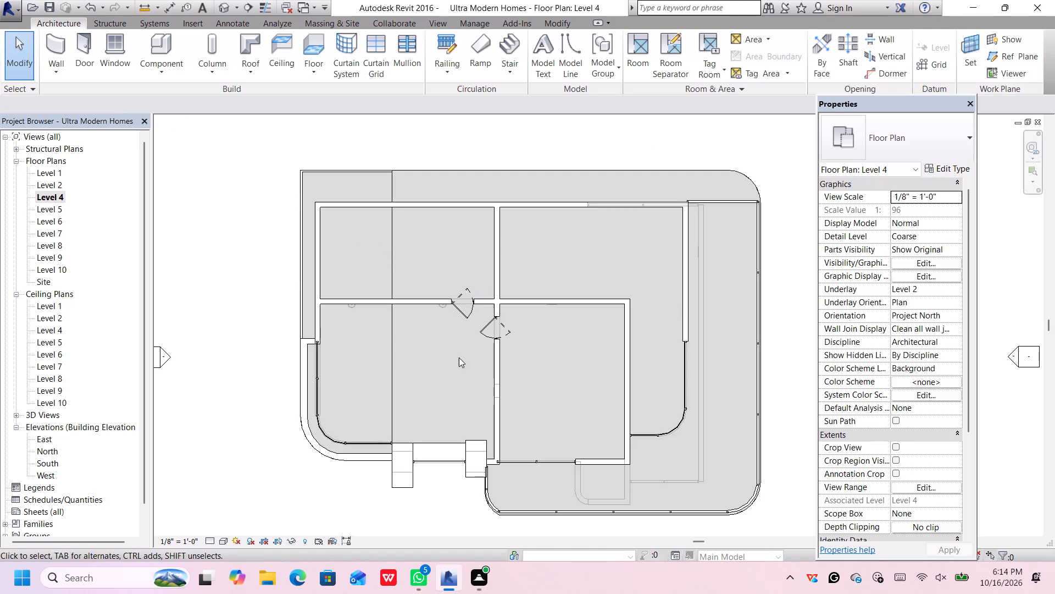
middle_drag(457, 355, 429, 331)
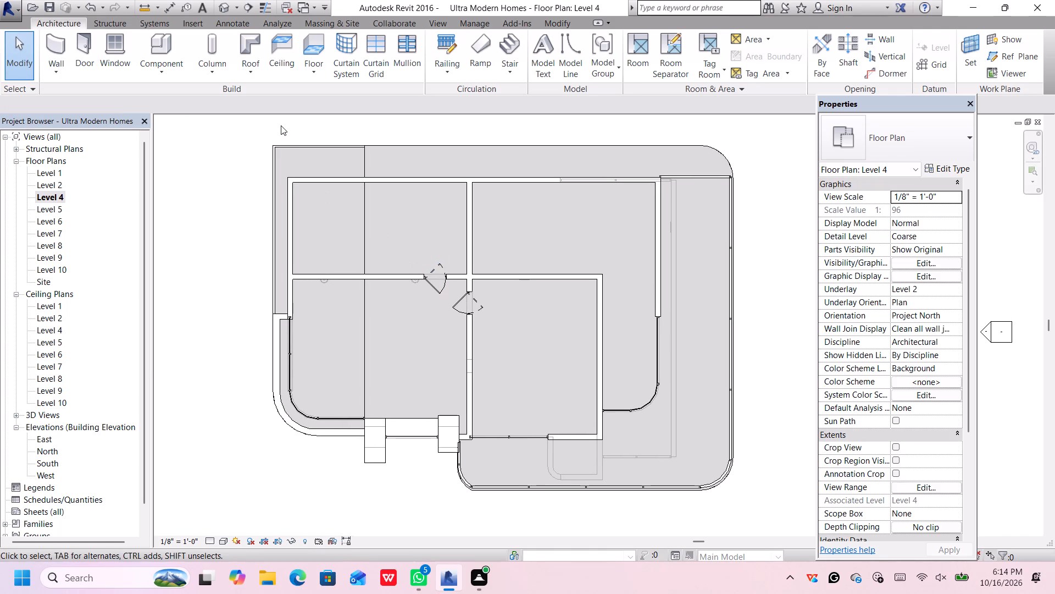
Start loading a component family and examine the Furniture library's Seating chairs and sofas, returning to Furniture and dismissing the Autodesk notification card.
click(170, 44)
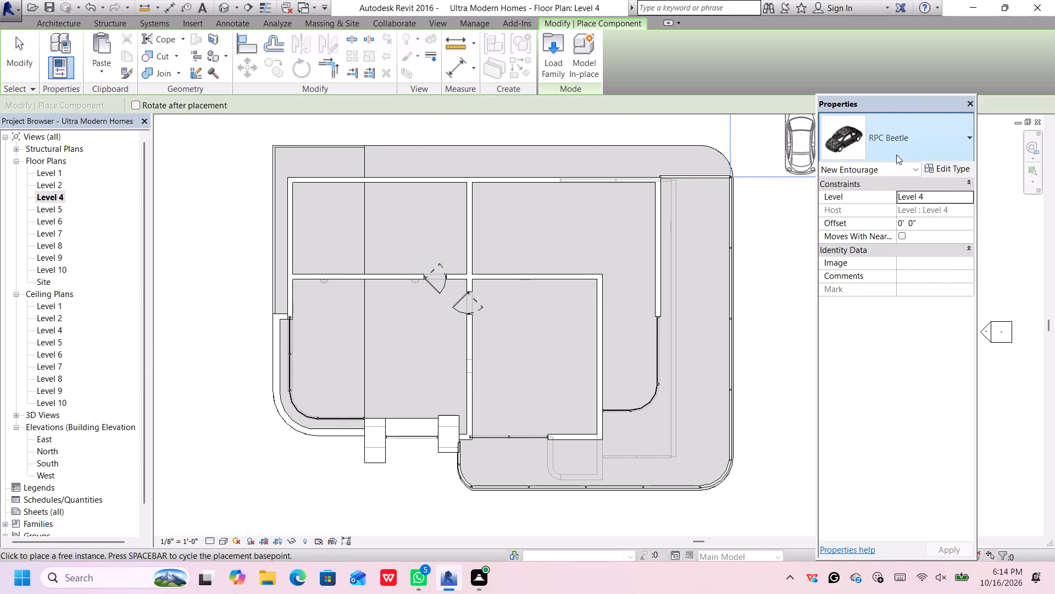
click(556, 50)
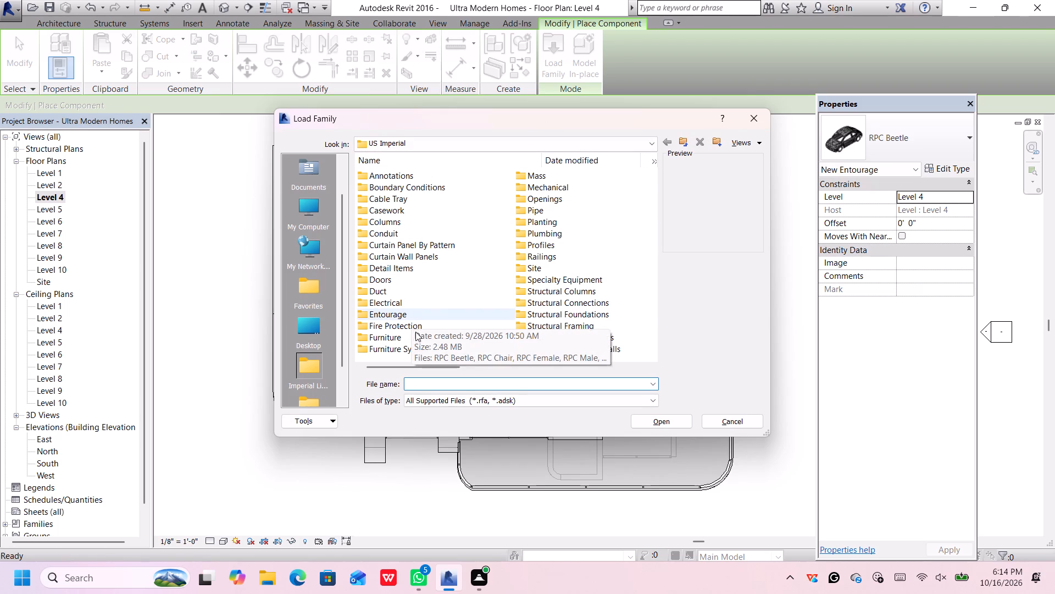
click(394, 332)
double_click(401, 338)
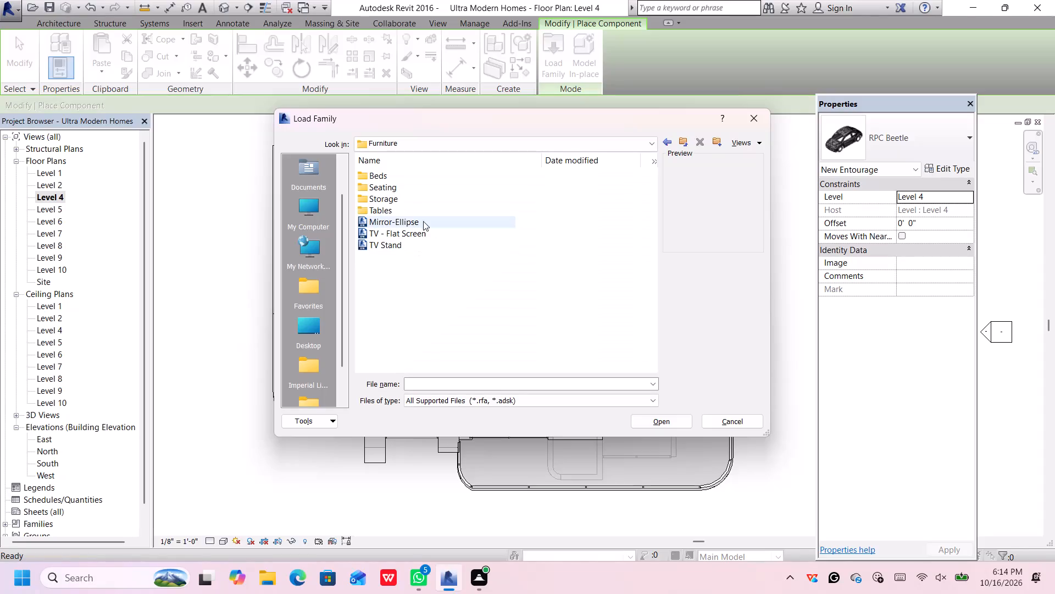
double_click(399, 188)
click(410, 177)
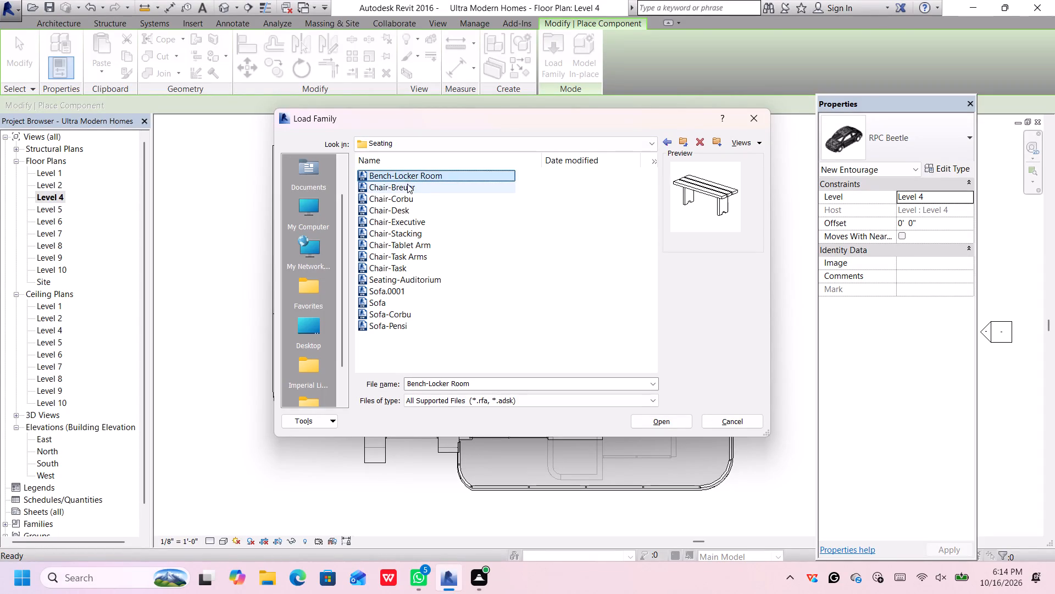
click(407, 184)
click(406, 207)
click(410, 228)
click(415, 244)
click(415, 257)
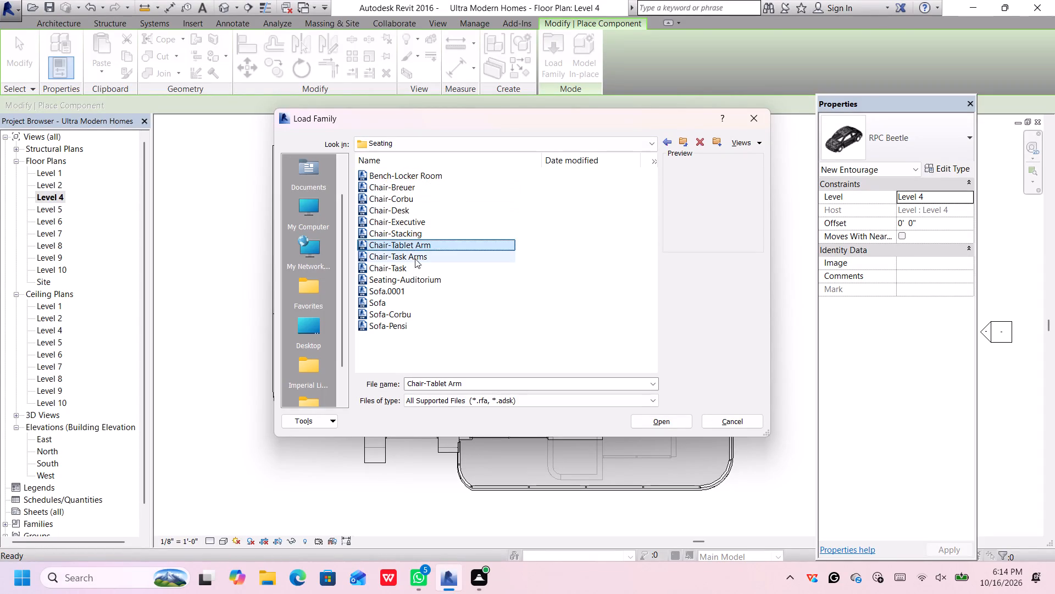
click(415, 269)
click(417, 277)
click(417, 290)
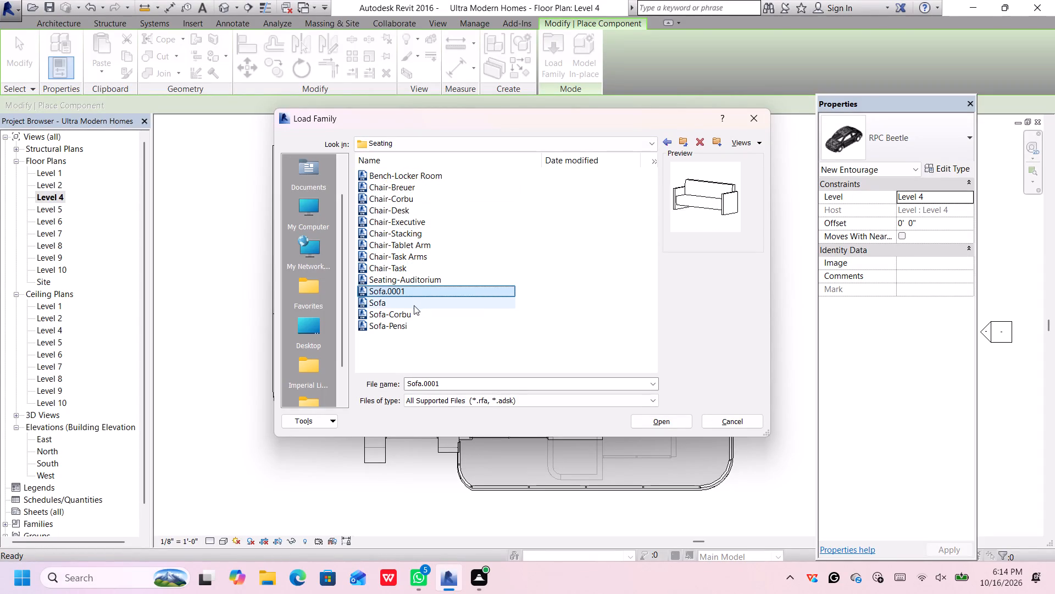
click(414, 305)
click(408, 316)
click(407, 328)
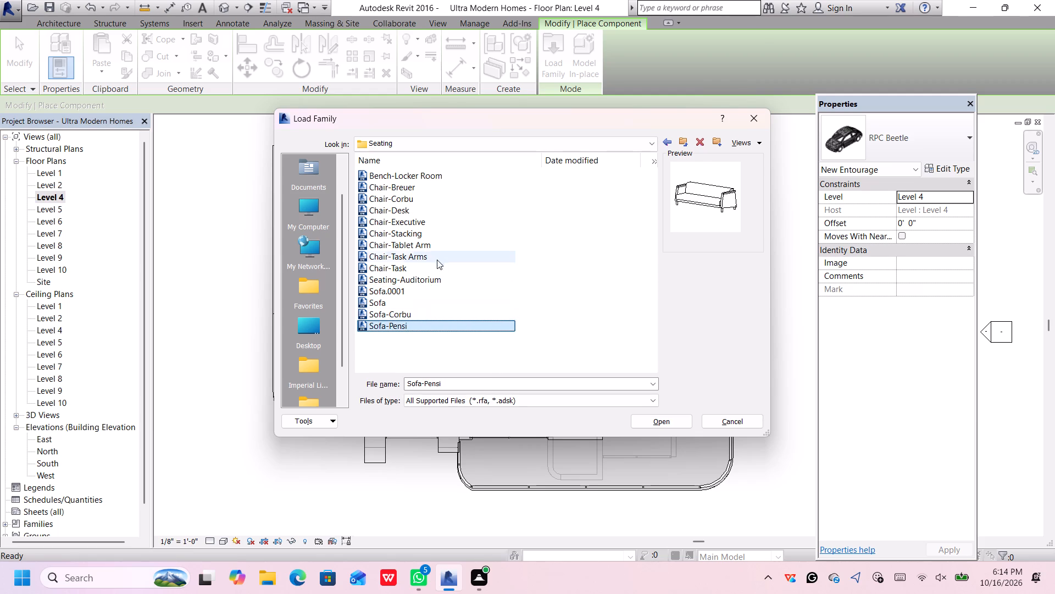
click(434, 316)
click(435, 304)
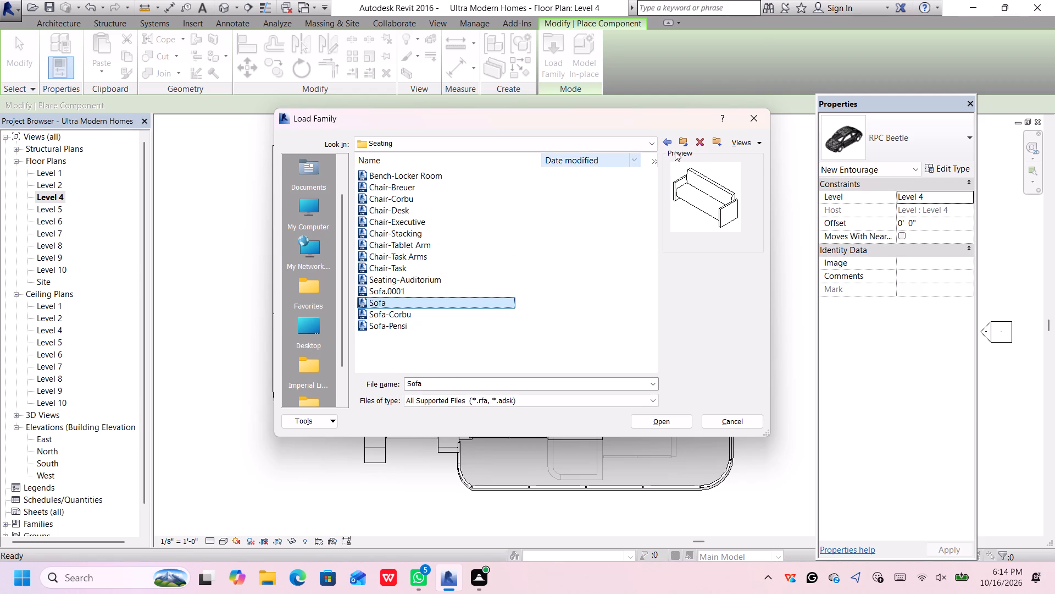
click(669, 141)
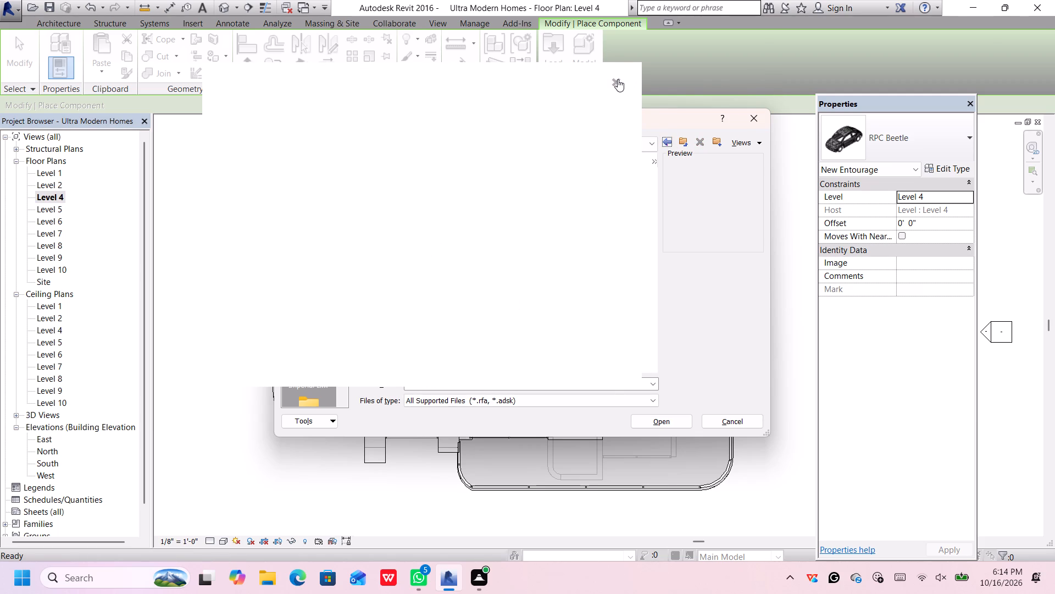
click(615, 82)
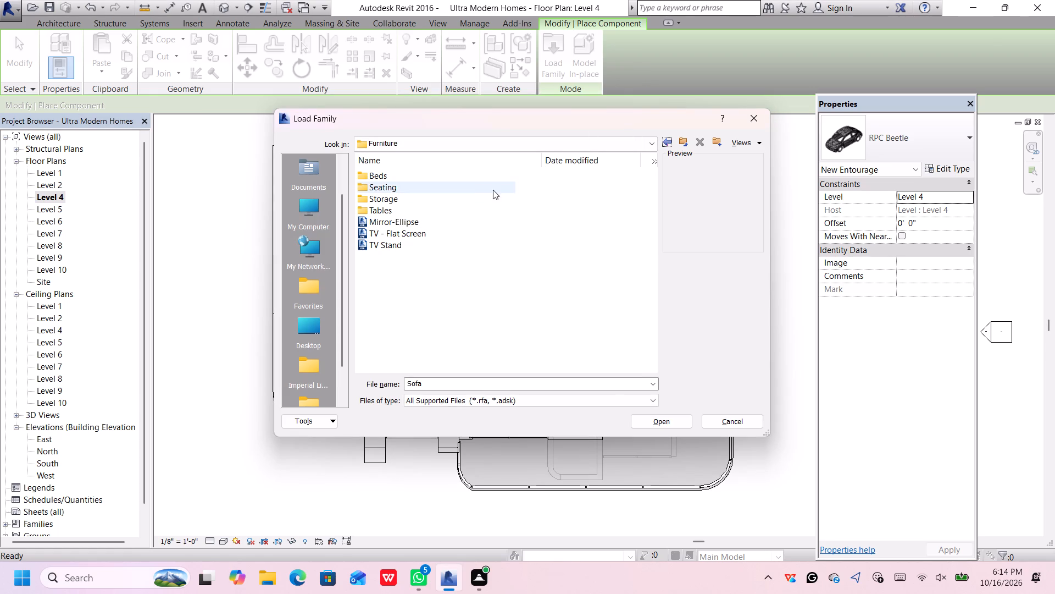
Load the Sofa-Corbu family from the Furniture library's Seating folder.
double_click(471, 190)
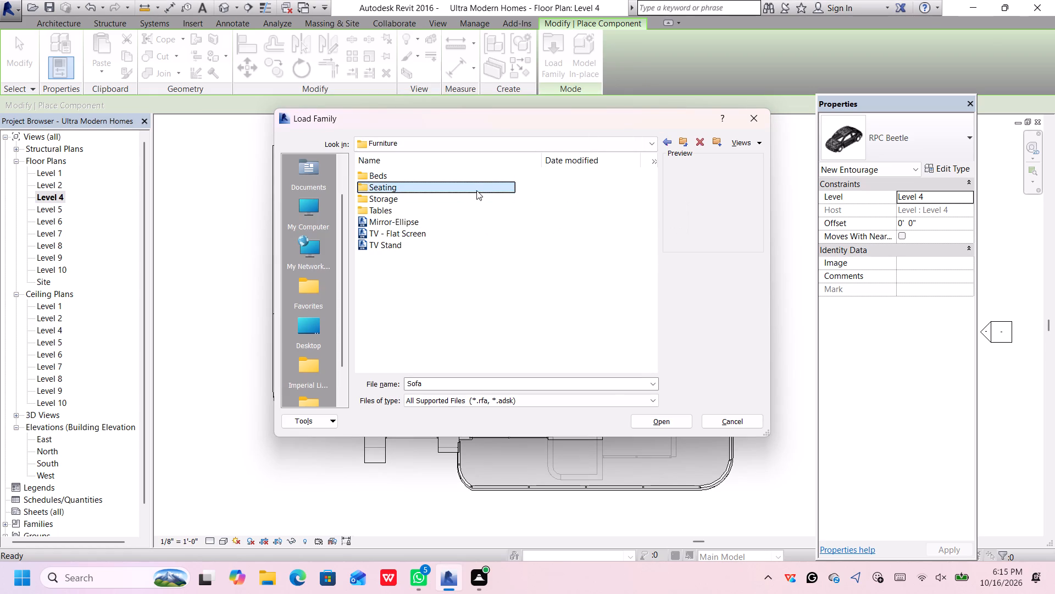
double_click(482, 184)
double_click(485, 189)
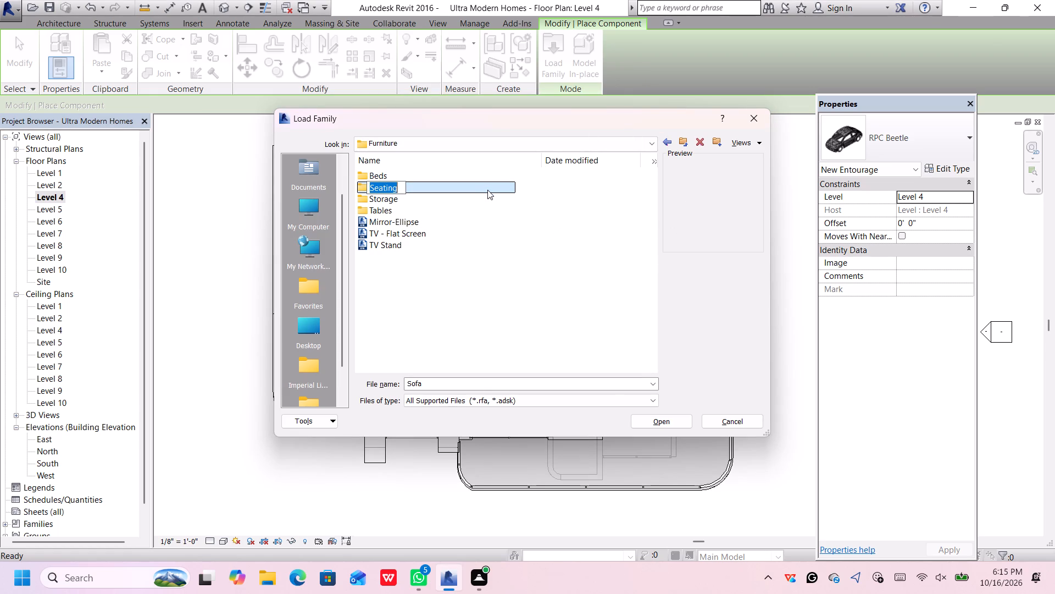
click(487, 189)
click(491, 193)
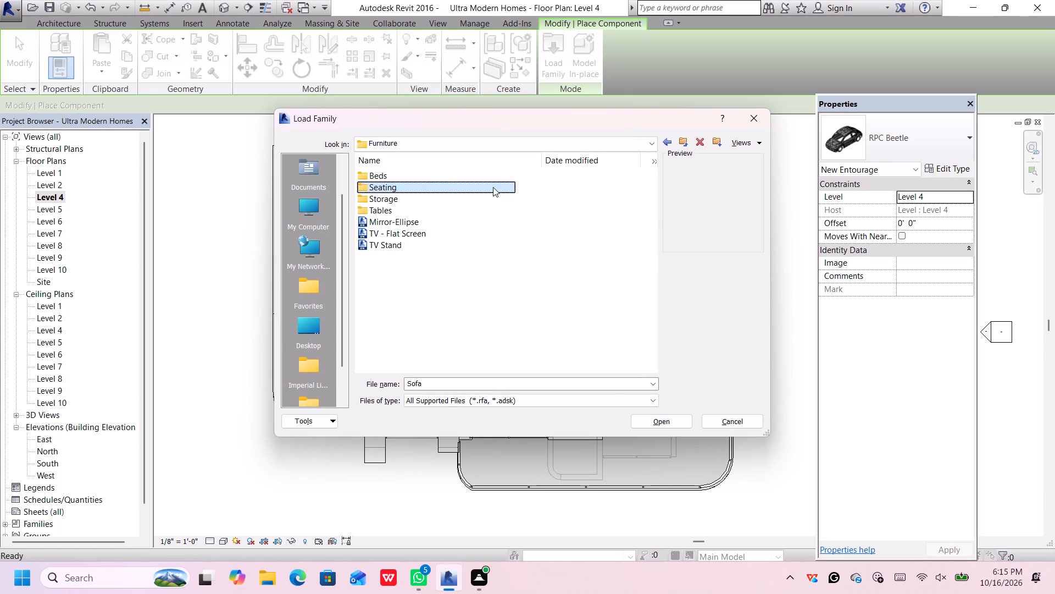
double_click(492, 183)
click(413, 313)
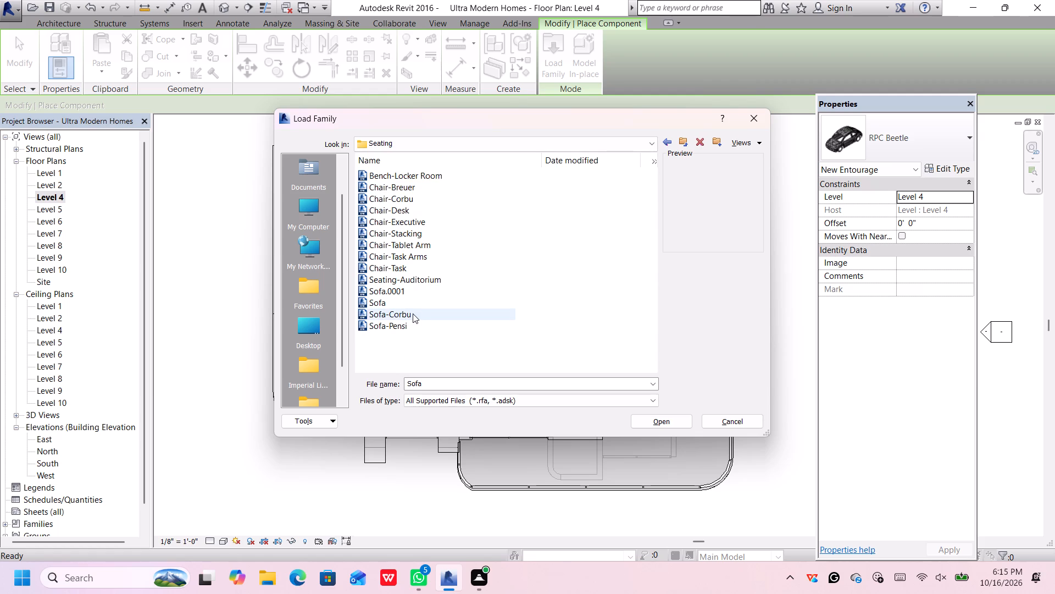
click(641, 420)
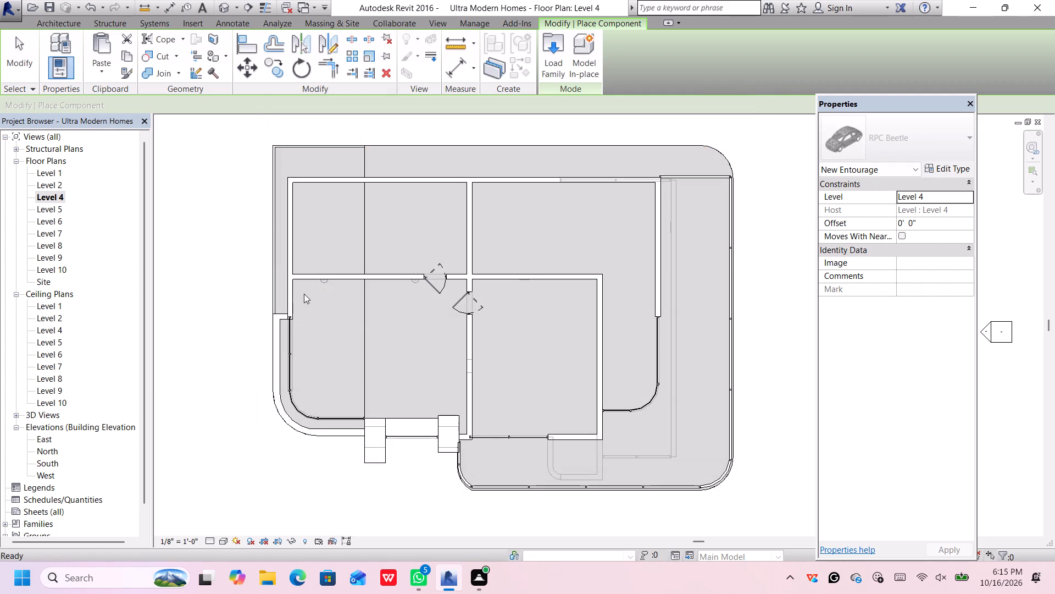
Place three Sofa-Corbu sofas in a U-shaped group in Level 4's southwest room, one on the west side and two facing each other north and south.
key(space)
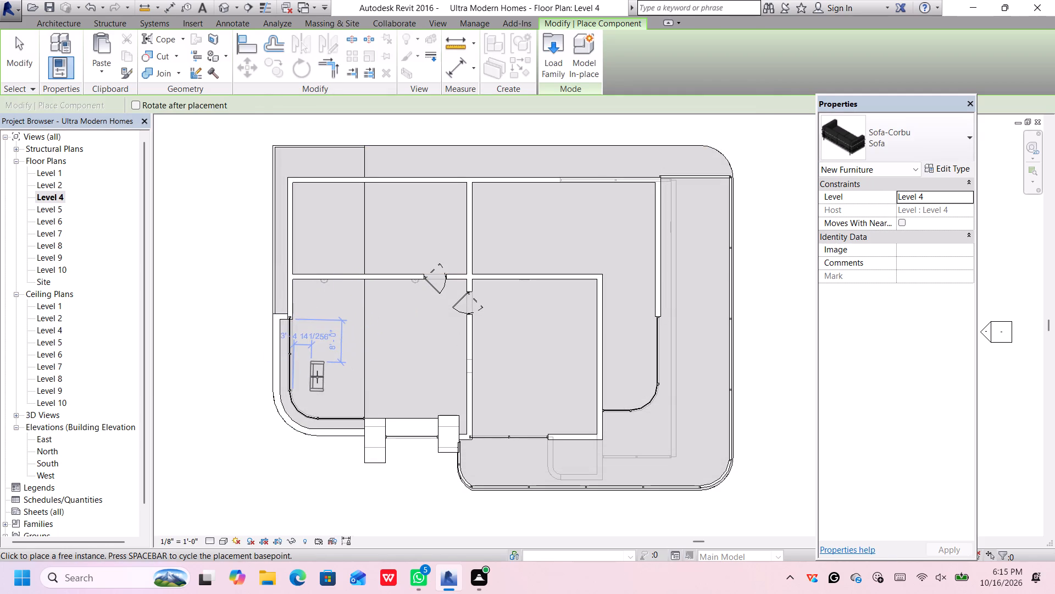
click(316, 377)
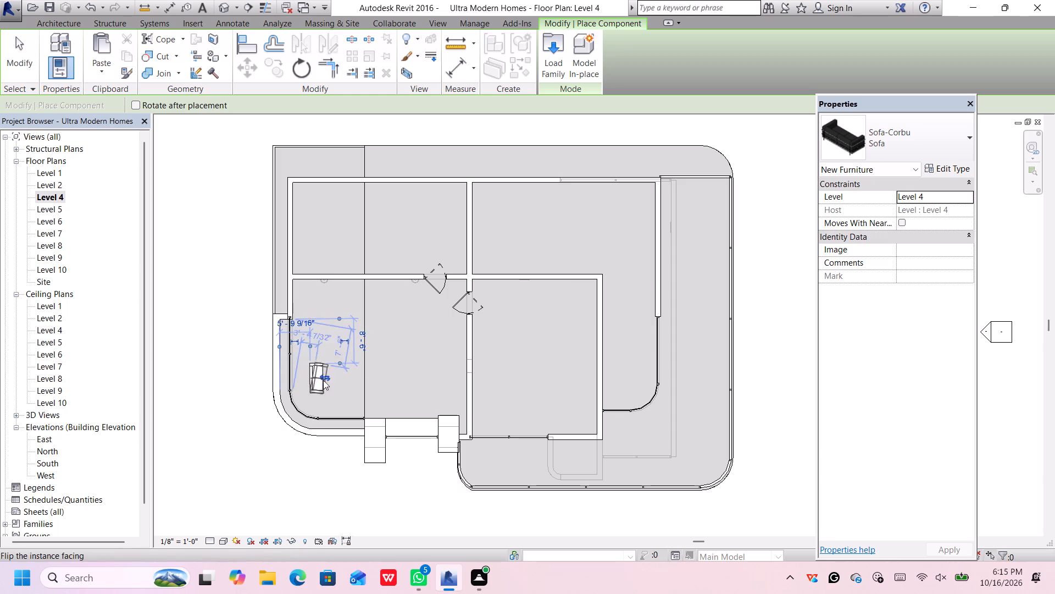
key(space)
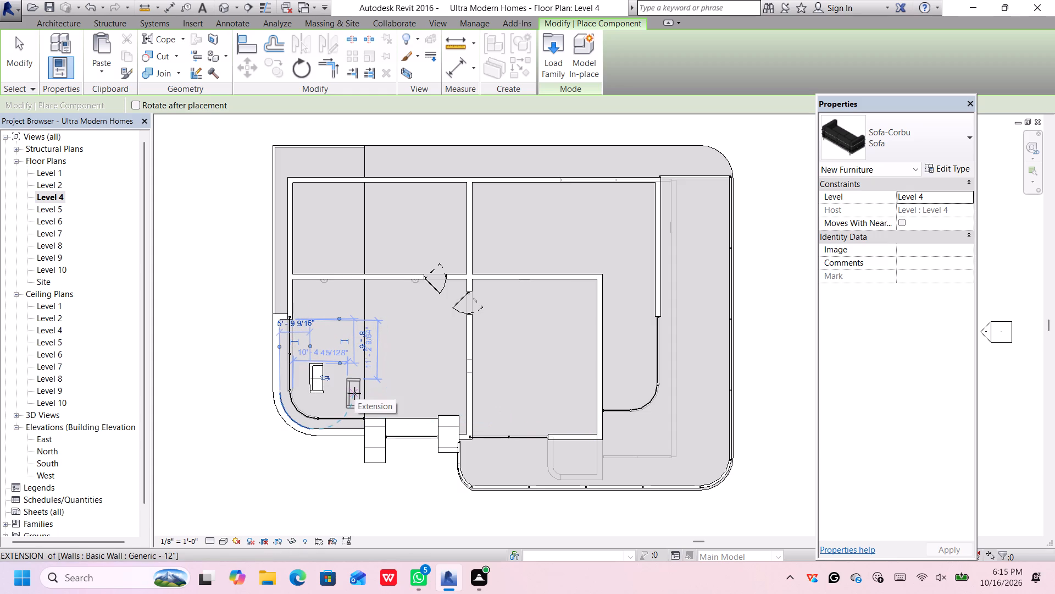
key(space)
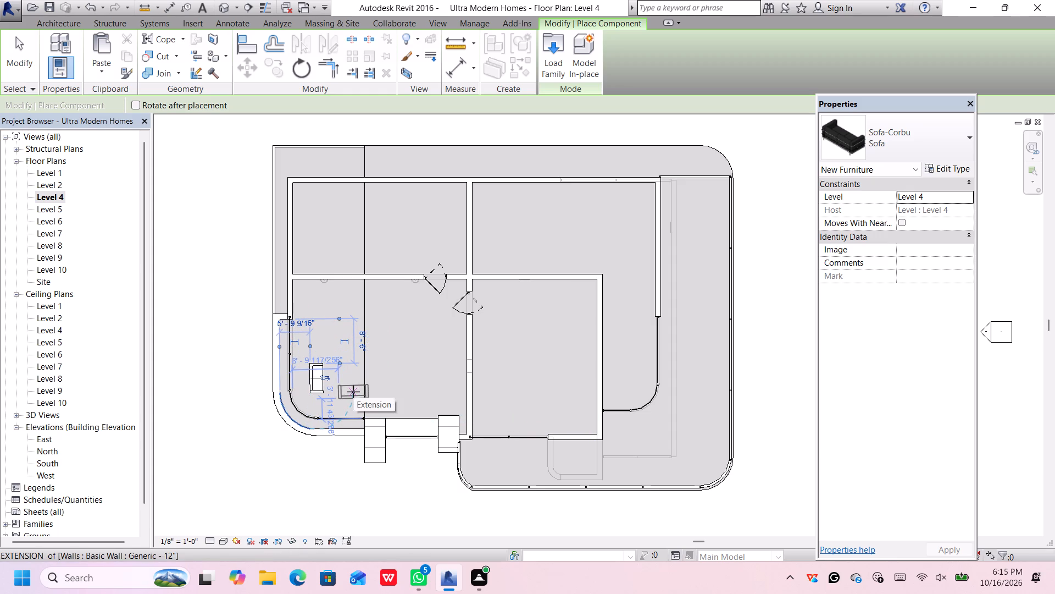
click(353, 392)
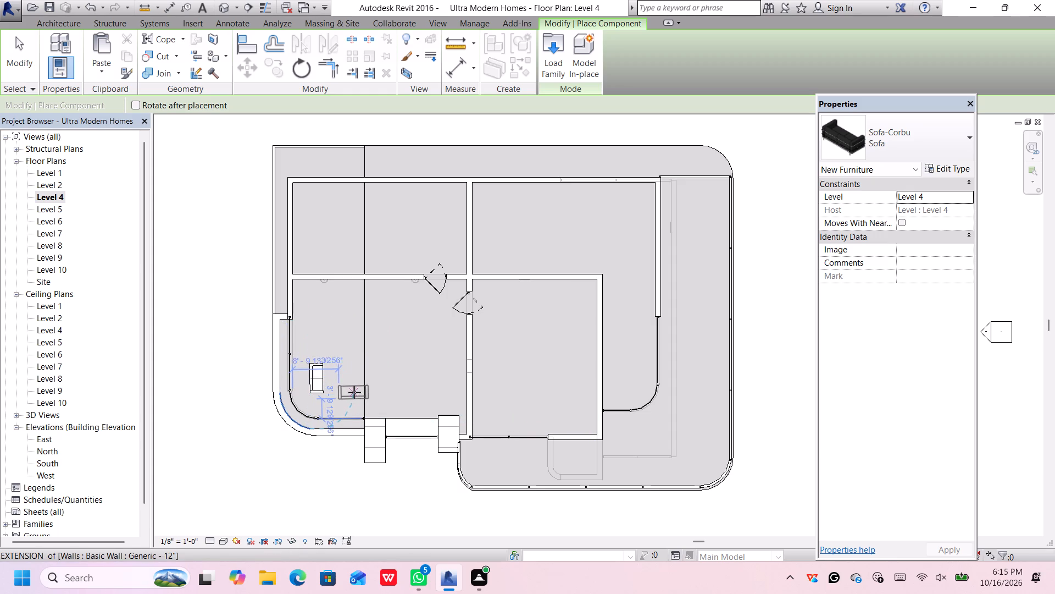
key(space)
key(space)
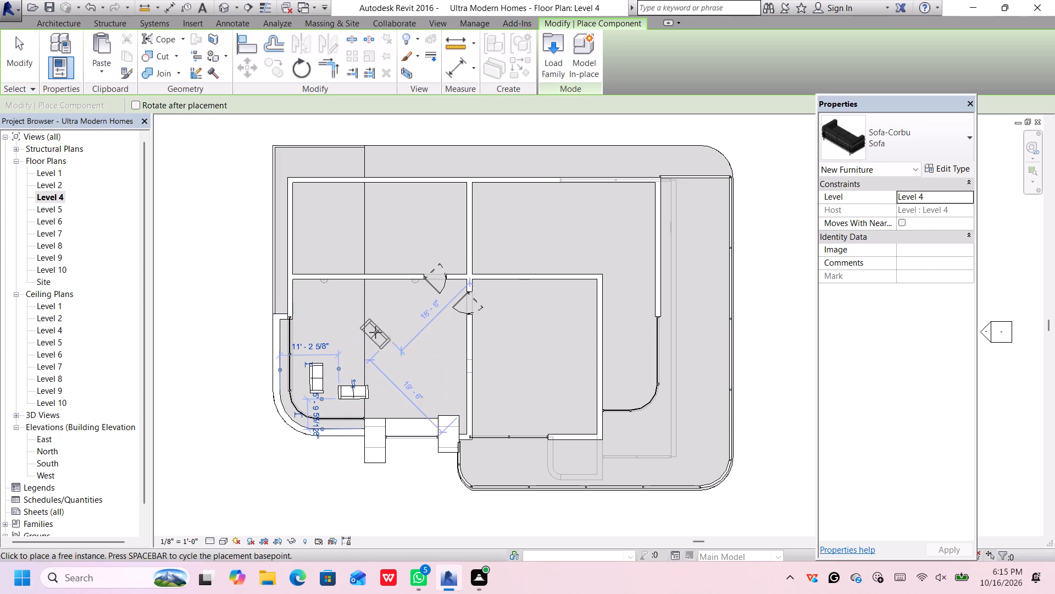
key(space)
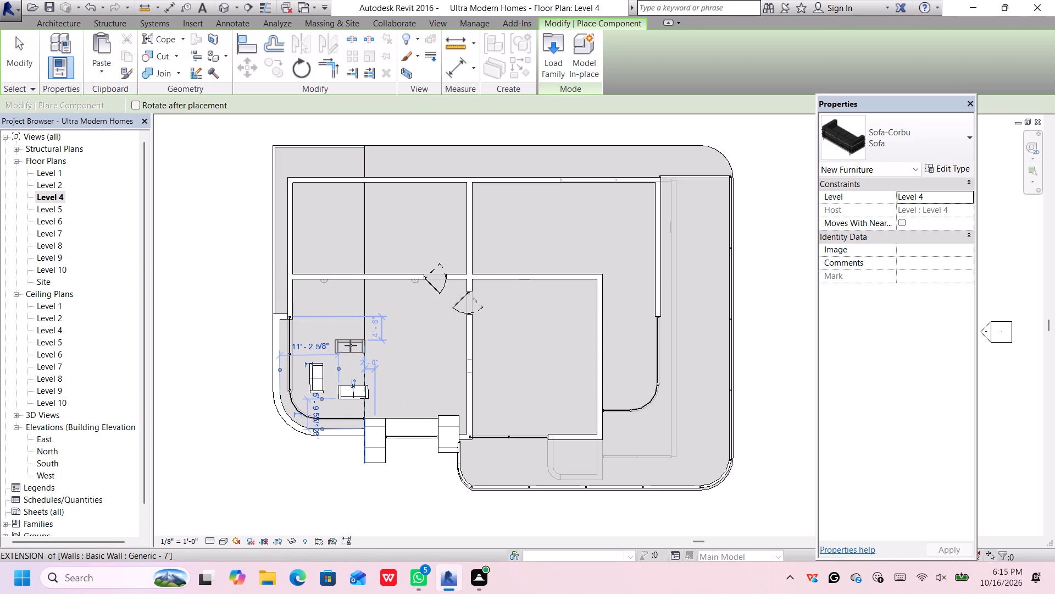
click(353, 340)
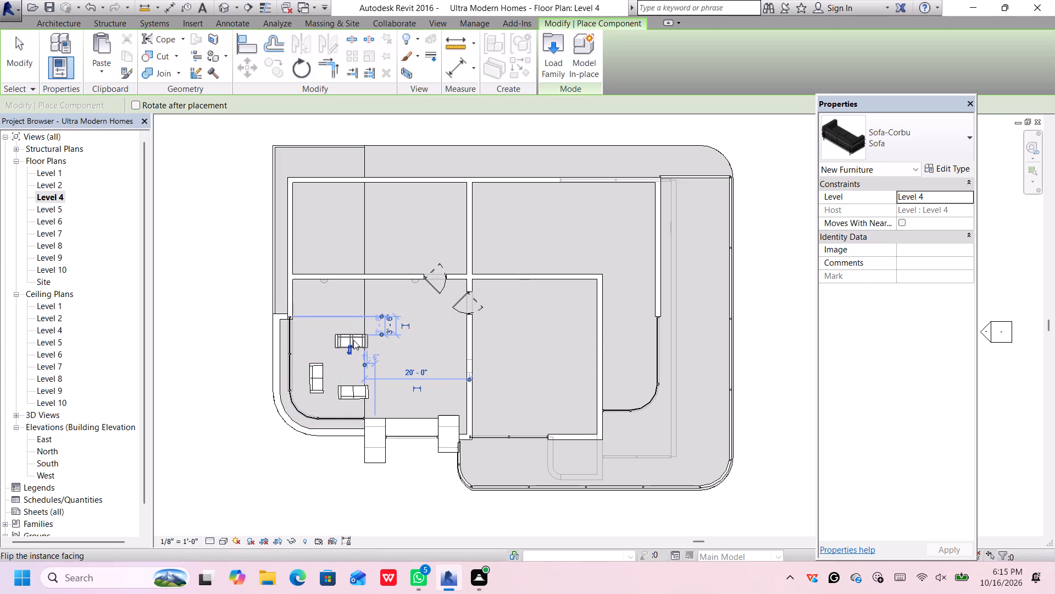
key(Escape)
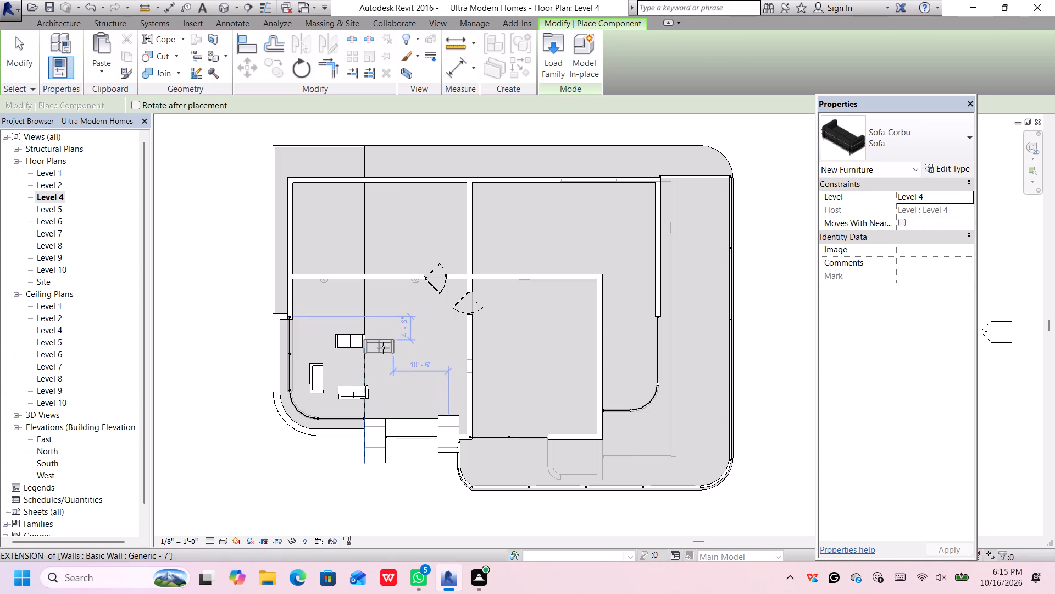
key(Escape)
Nudge the southern sofa of the group farther south, closer to the room's south wall.
click(348, 386)
key(Down)
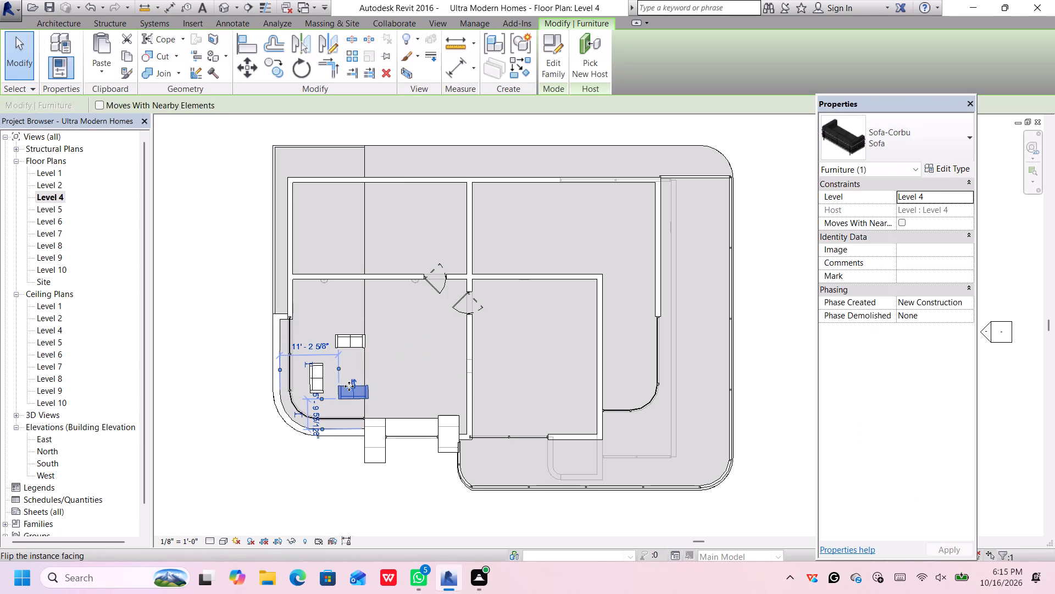
key(Down)
key(Down)
key(Down)
key(Down)
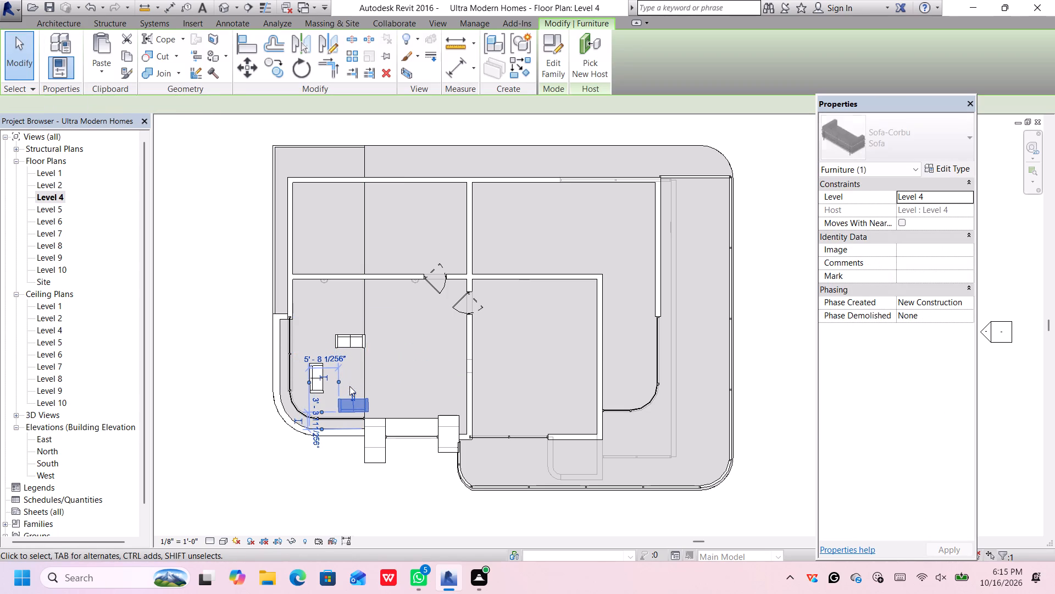
key(Down)
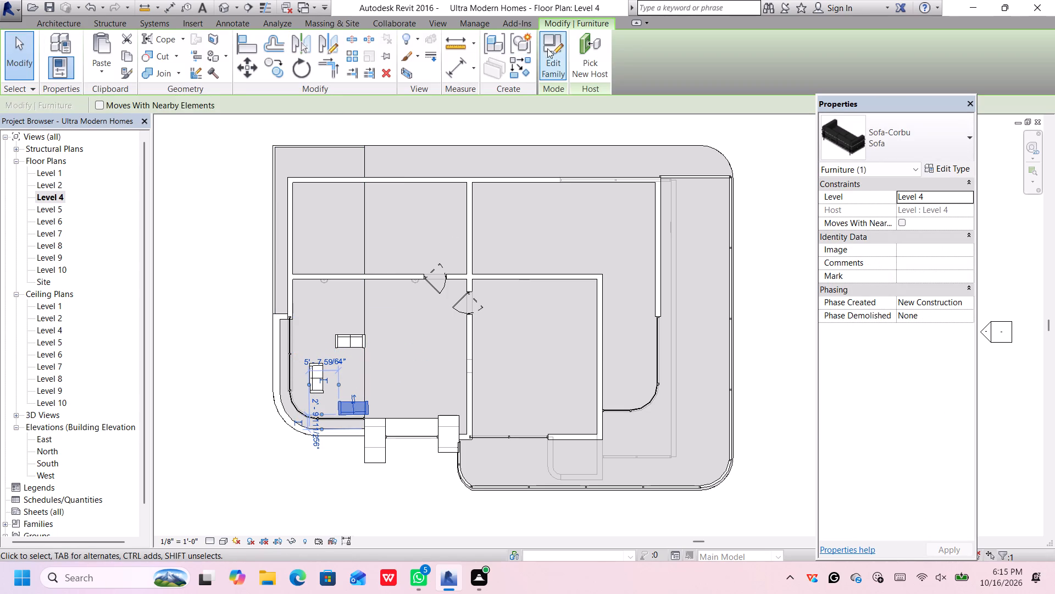
Preview the table families in the Furniture library's Tables folder and load Table-Dining Oval, dismissing the Autodesk notification card.
click(77, 21)
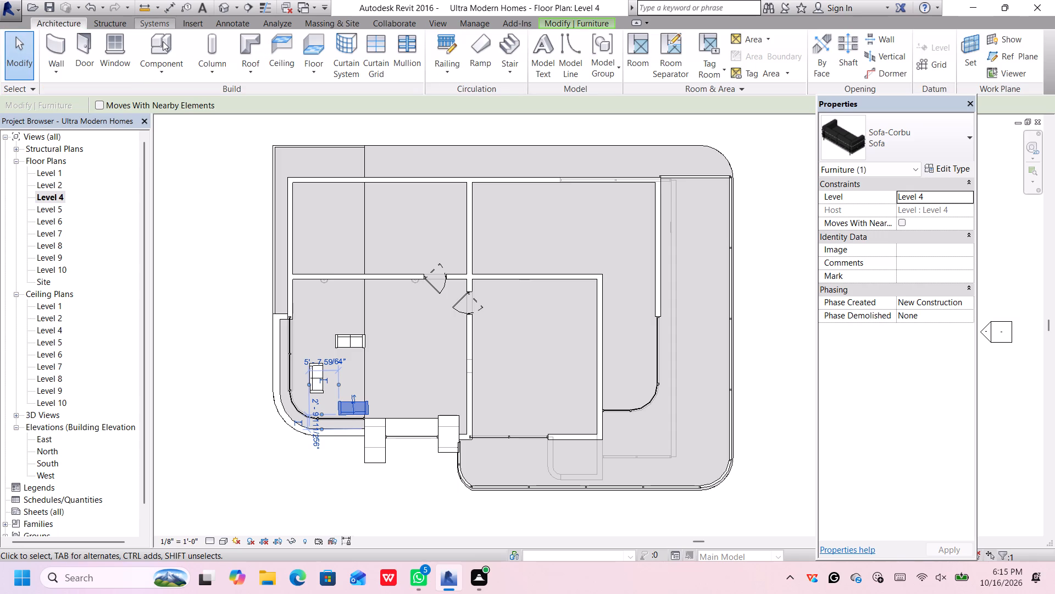
click(163, 41)
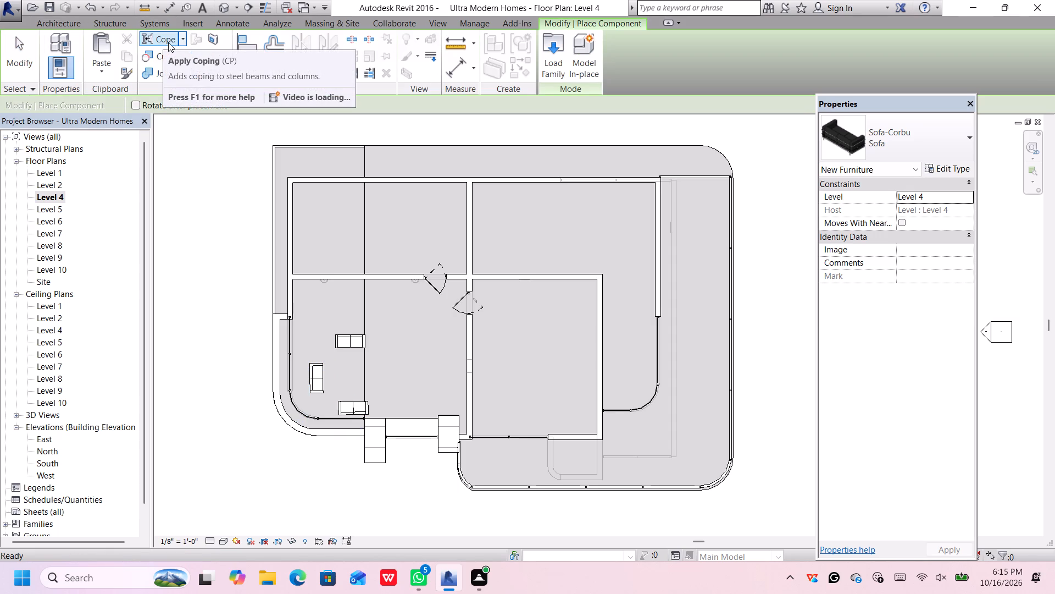
double_click(550, 42)
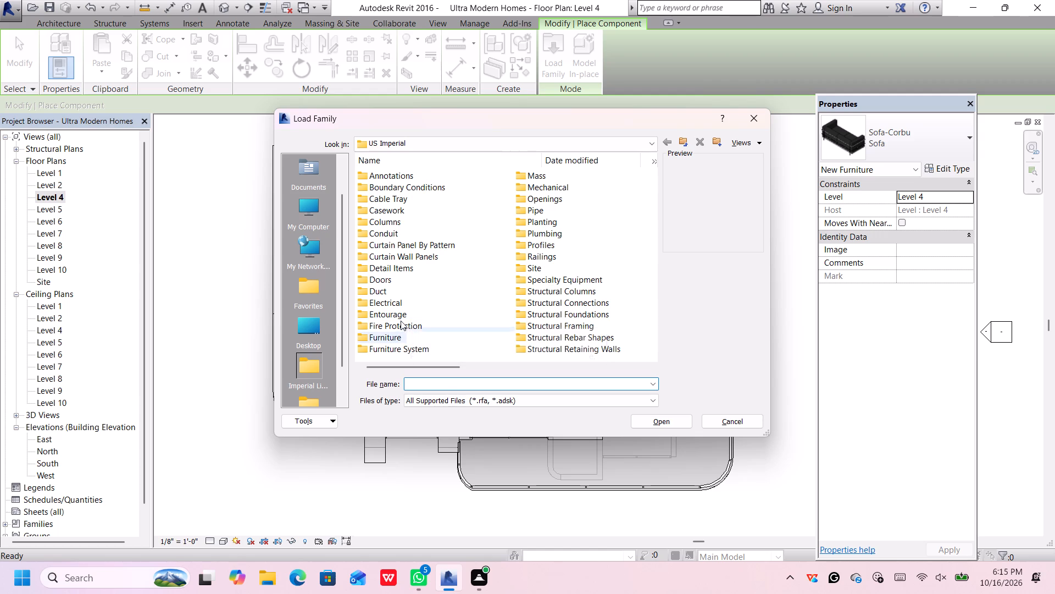
click(399, 335)
double_click(398, 335)
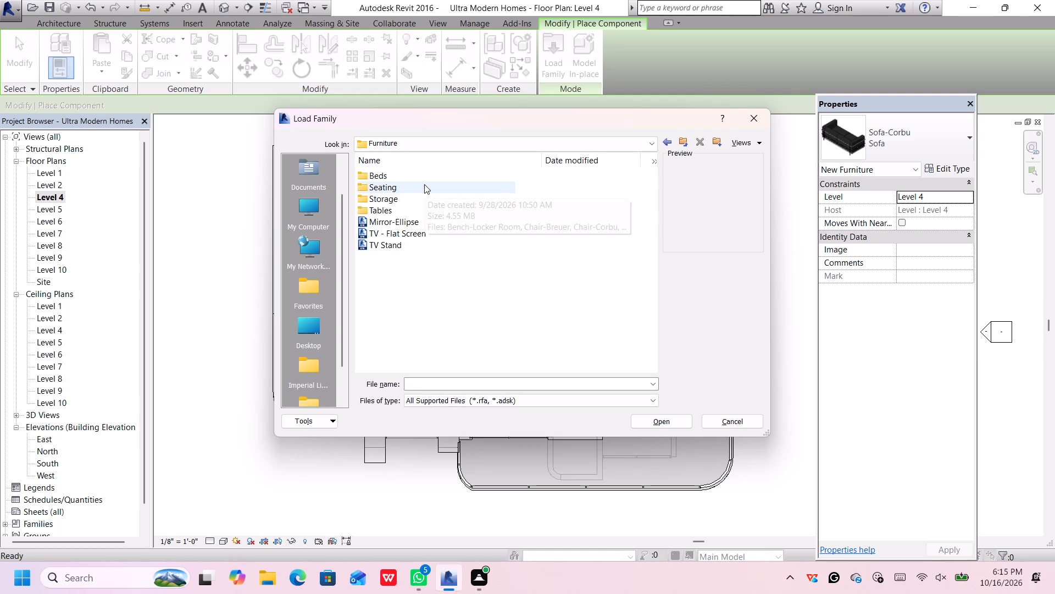
click(402, 212)
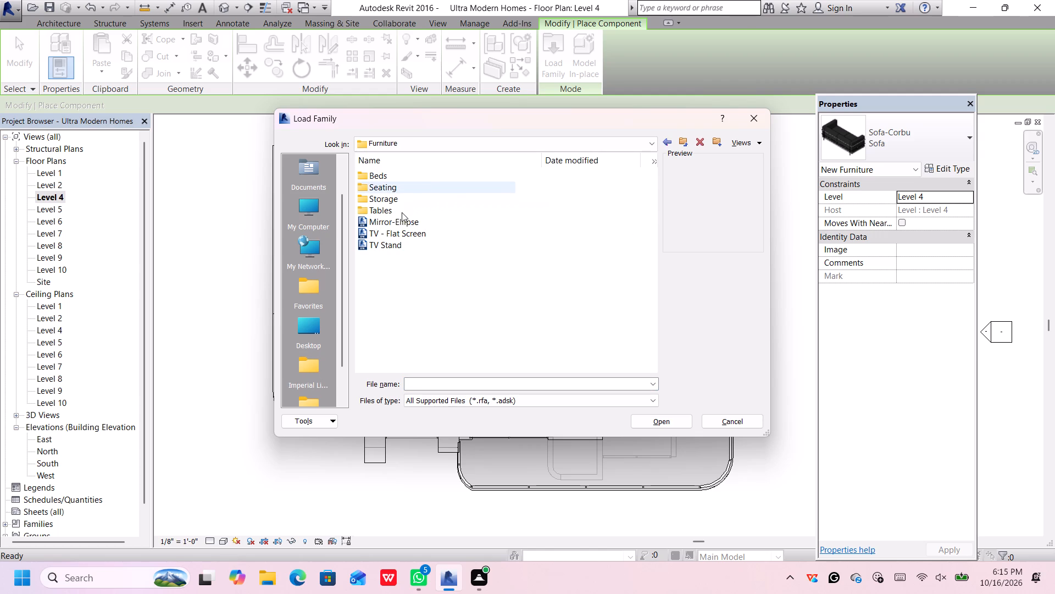
double_click(402, 212)
click(403, 211)
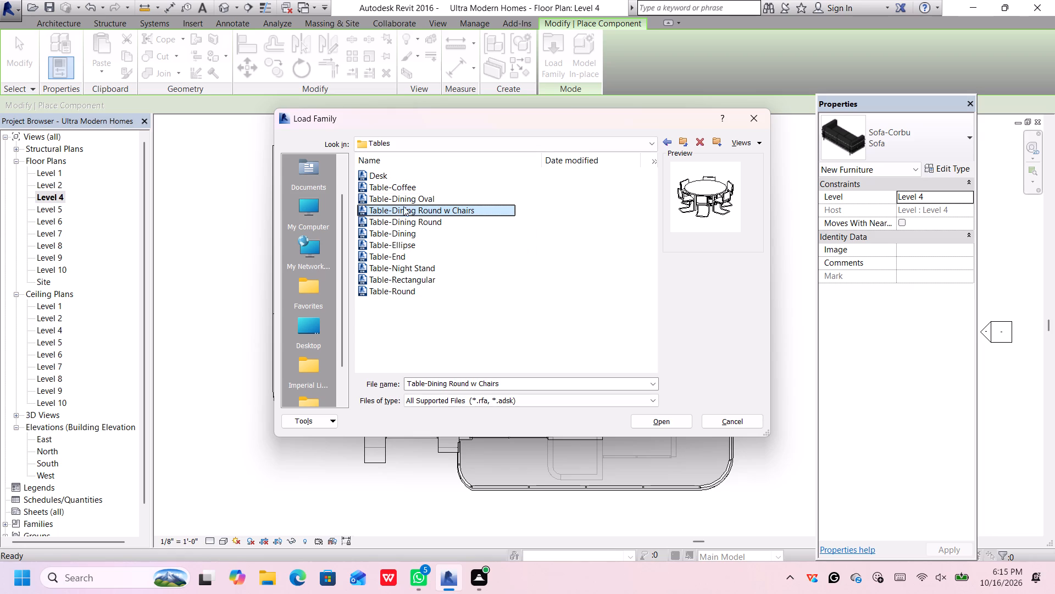
click(406, 194)
click(406, 178)
click(417, 205)
click(412, 225)
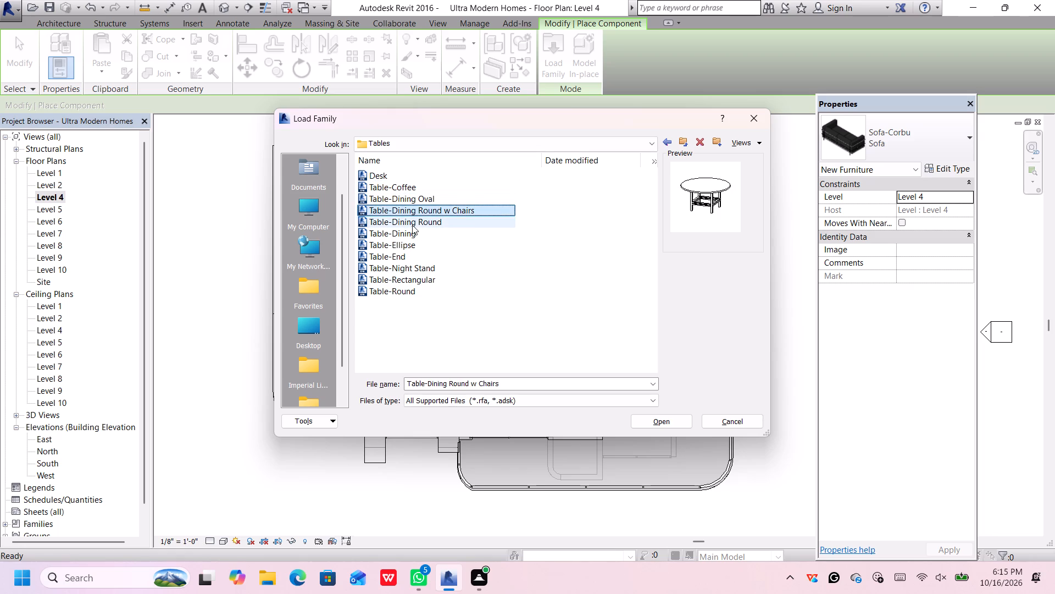
click(404, 243)
click(414, 211)
click(413, 189)
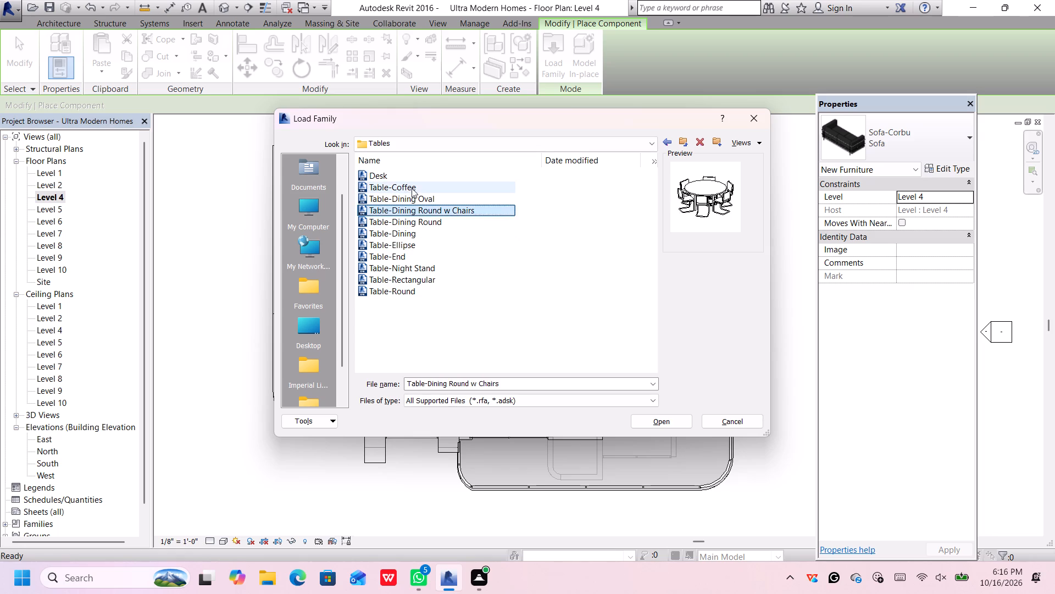
click(406, 173)
click(413, 203)
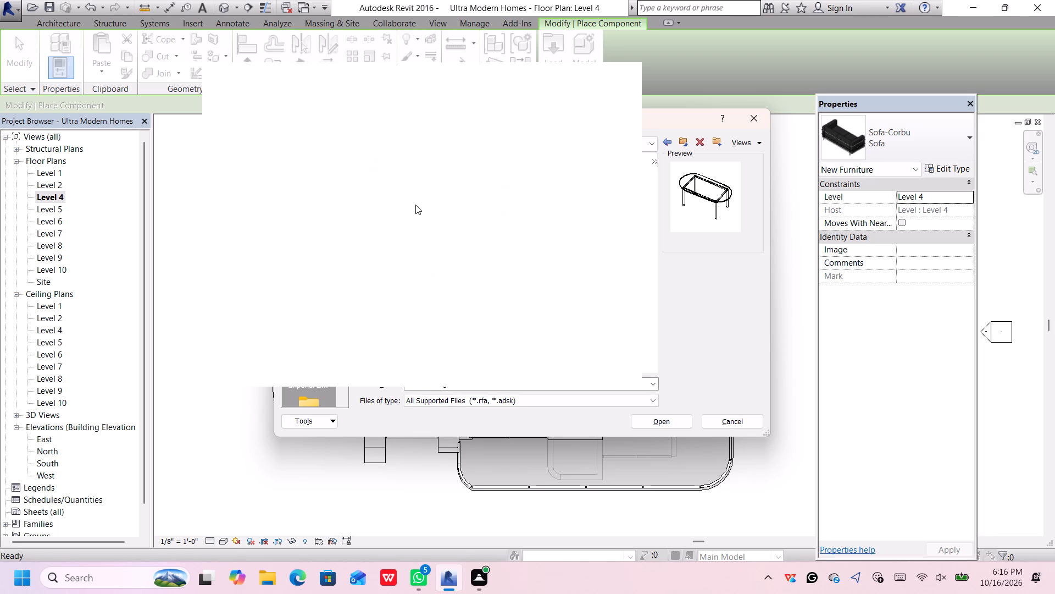
click(616, 81)
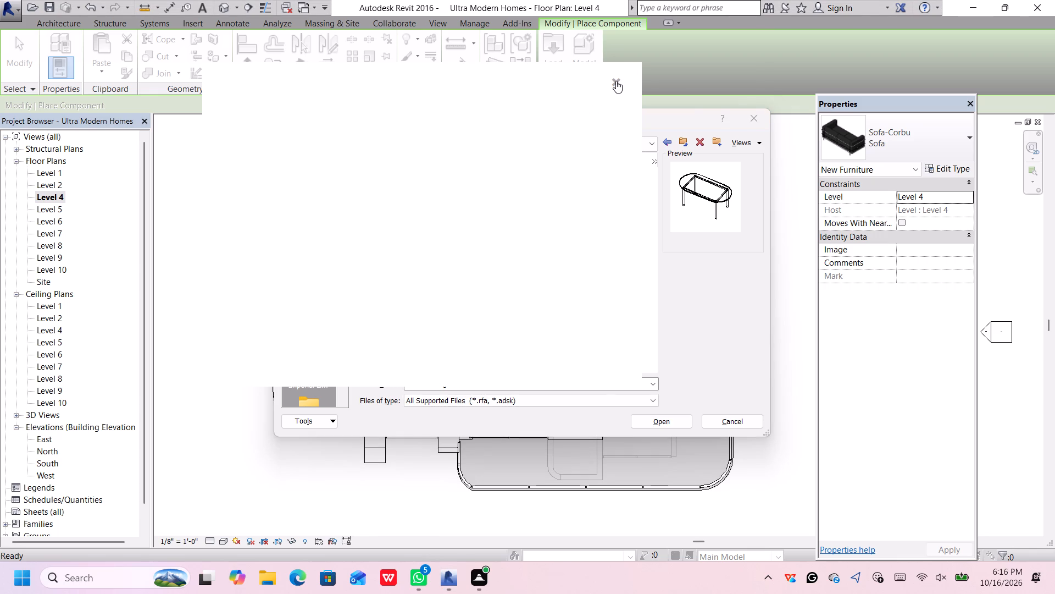
double_click(481, 200)
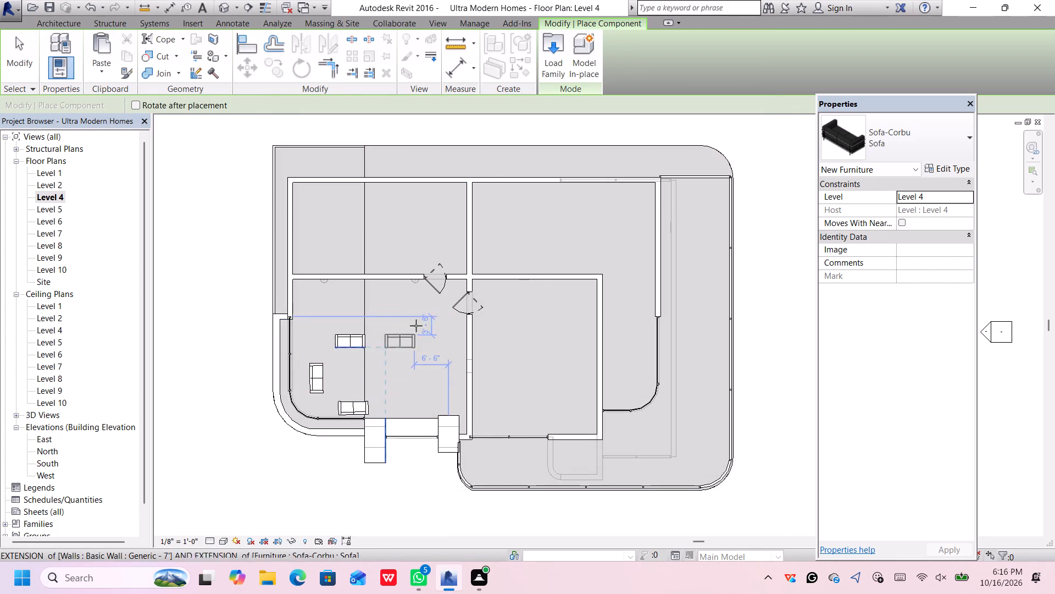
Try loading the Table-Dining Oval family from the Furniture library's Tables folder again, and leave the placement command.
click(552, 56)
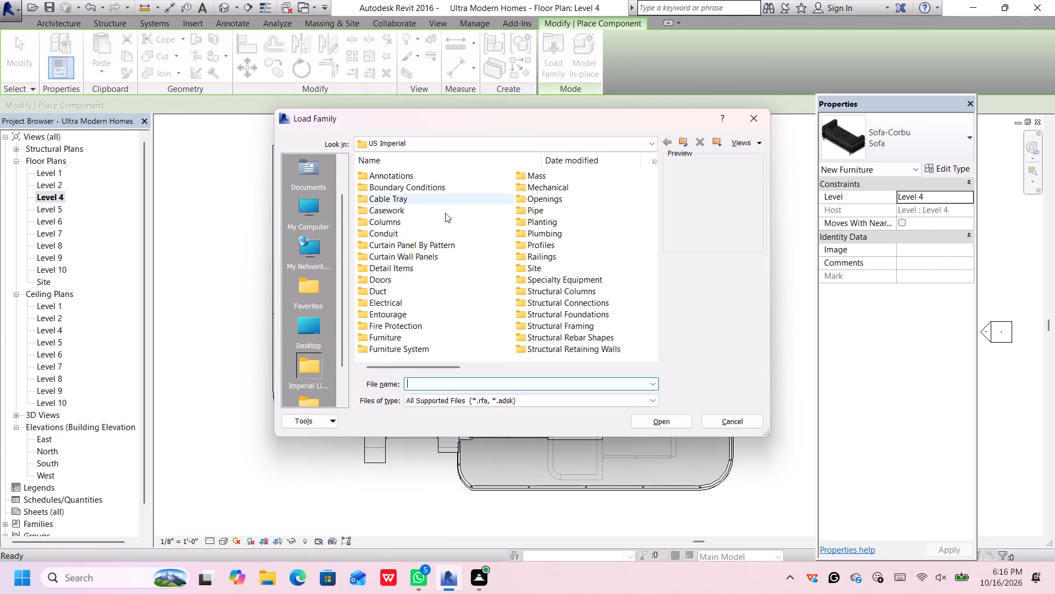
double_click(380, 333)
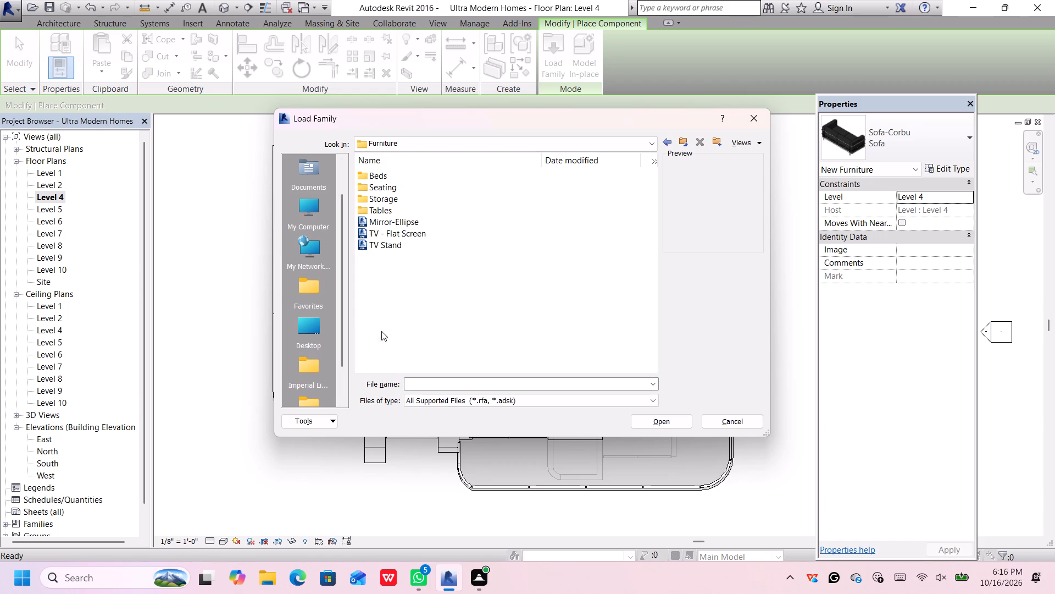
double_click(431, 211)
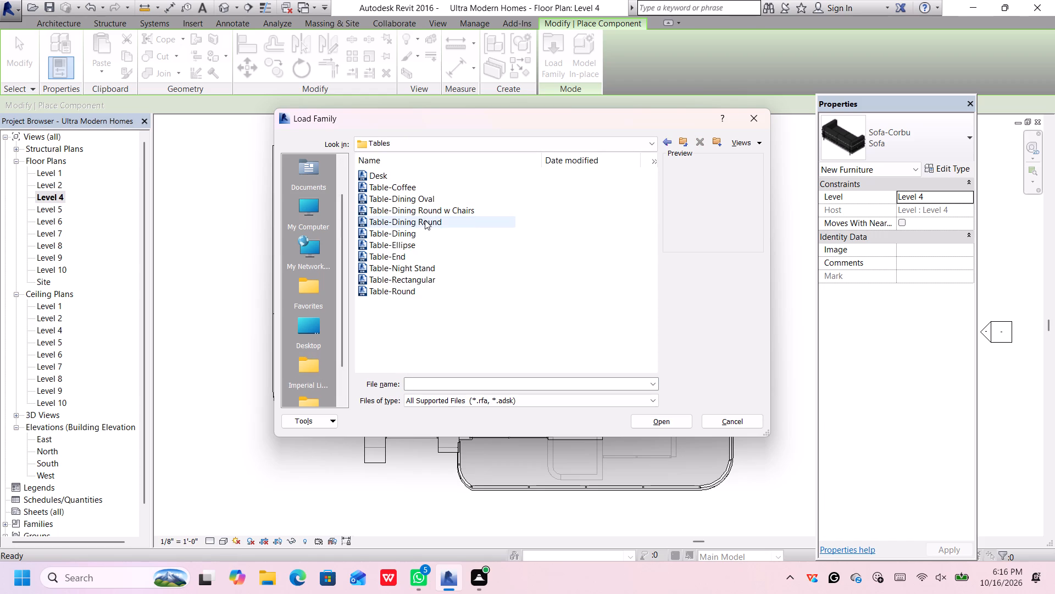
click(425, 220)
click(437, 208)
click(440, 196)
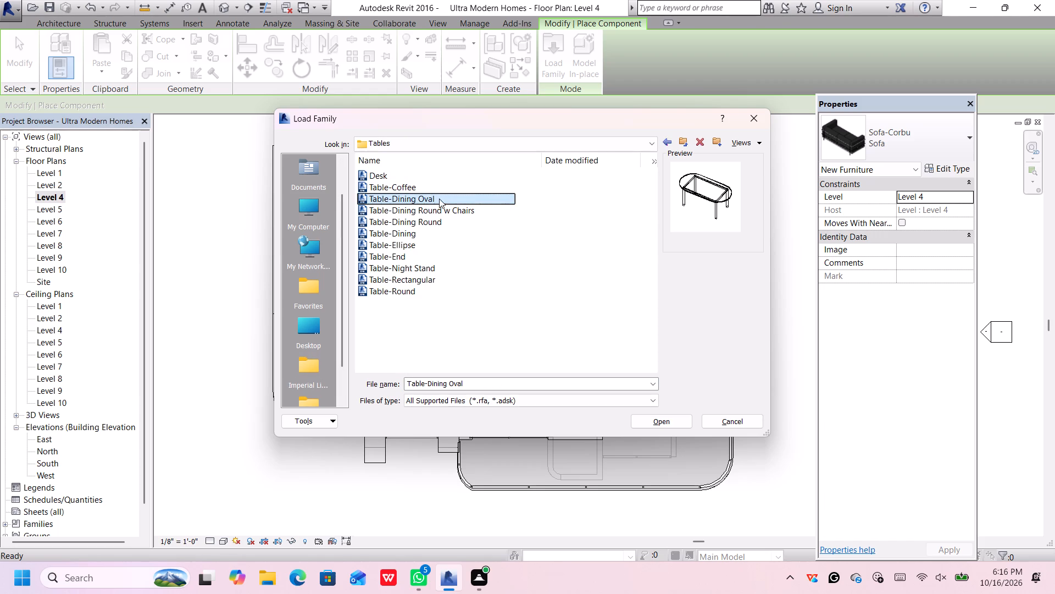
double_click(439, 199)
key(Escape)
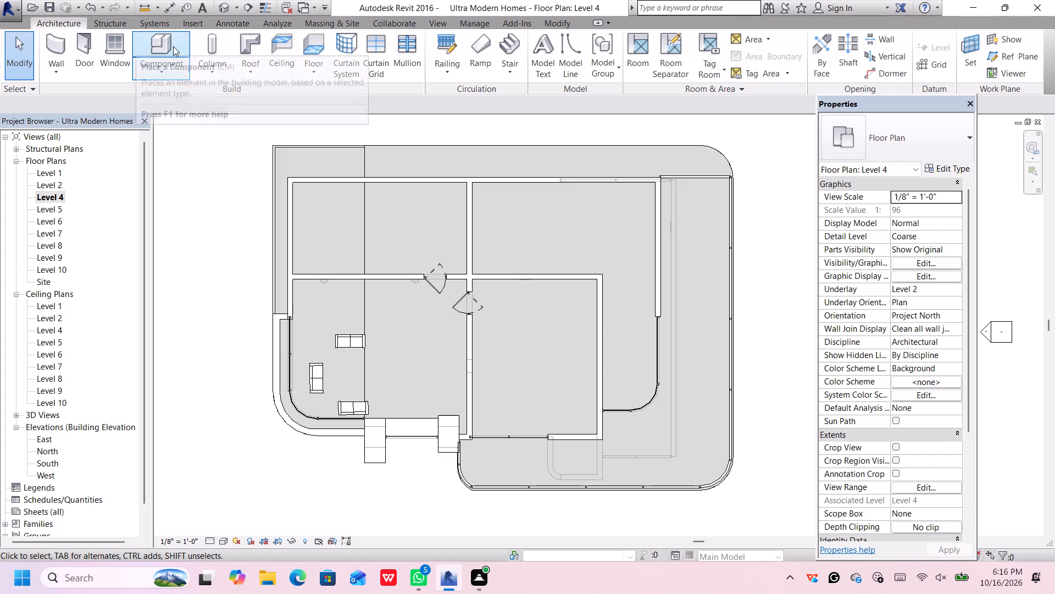
Place a Table-Dining Oval, 36" x 96" Glass Top, turned lengthwise north-south, in the middle of the three-sofa group in Level 4's southwest room.
click(173, 46)
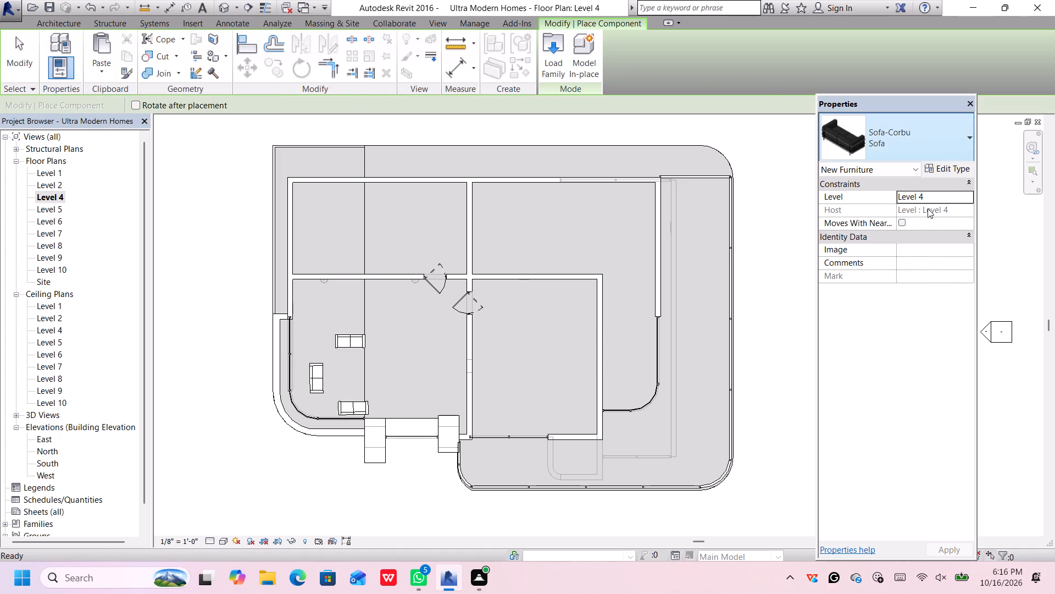
click(926, 139)
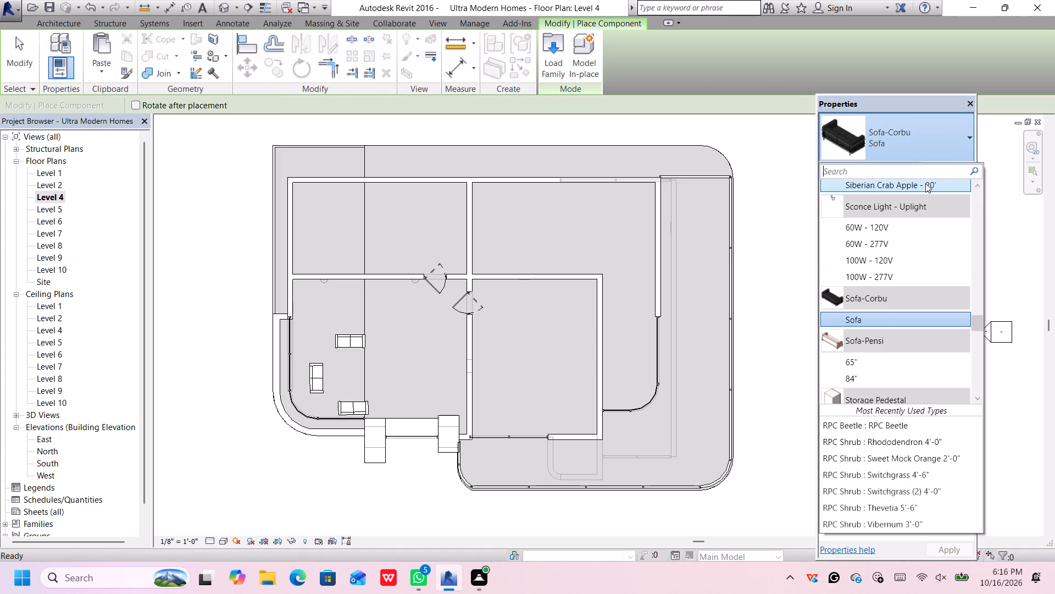
scroll(889, 365, down, 1)
scroll(889, 365, up, 3)
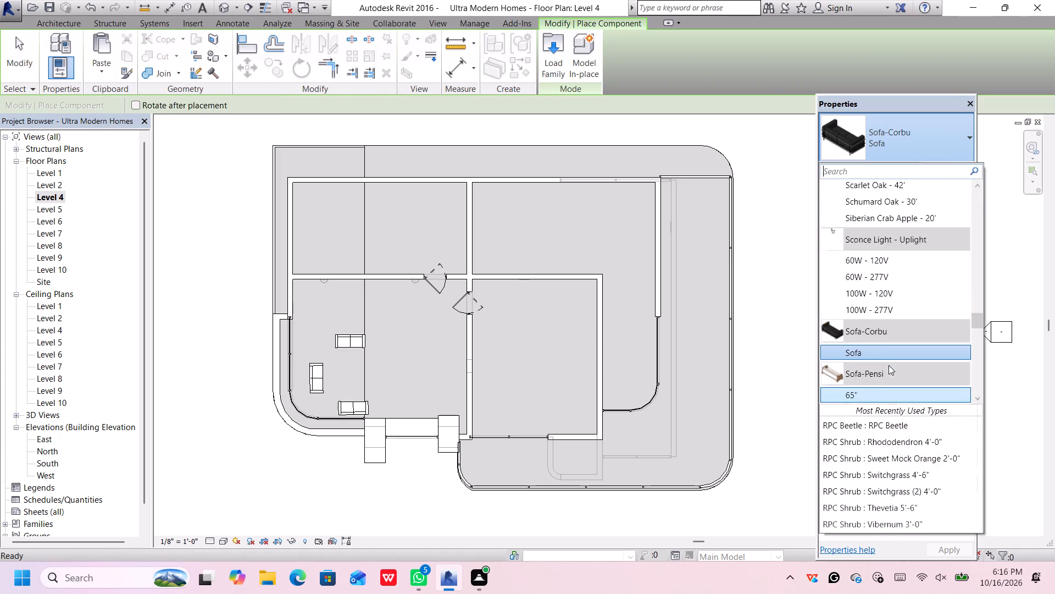
scroll(889, 365, up, 11)
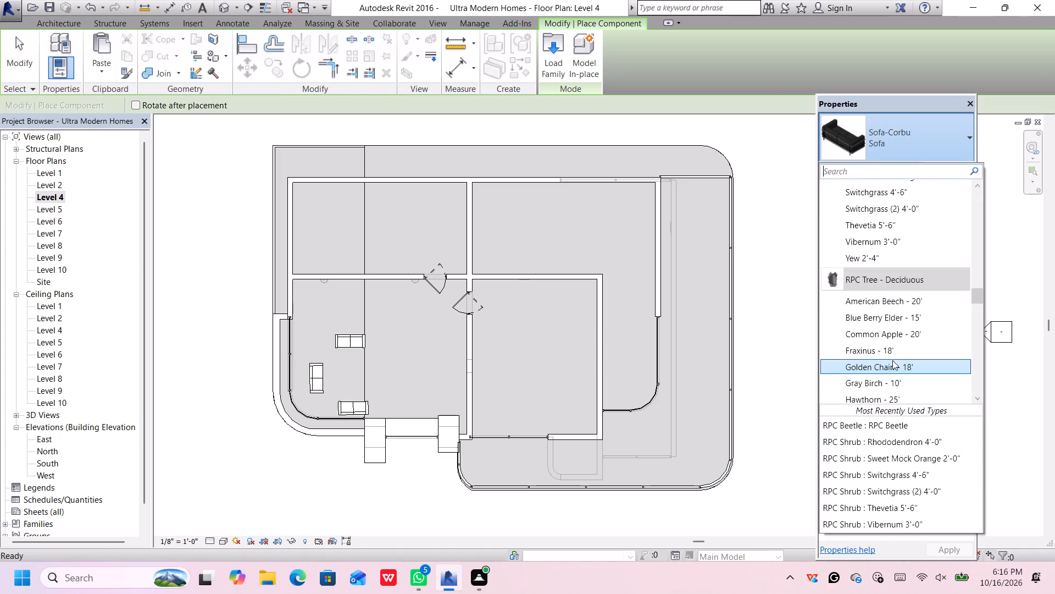
scroll(892, 360, up, 17)
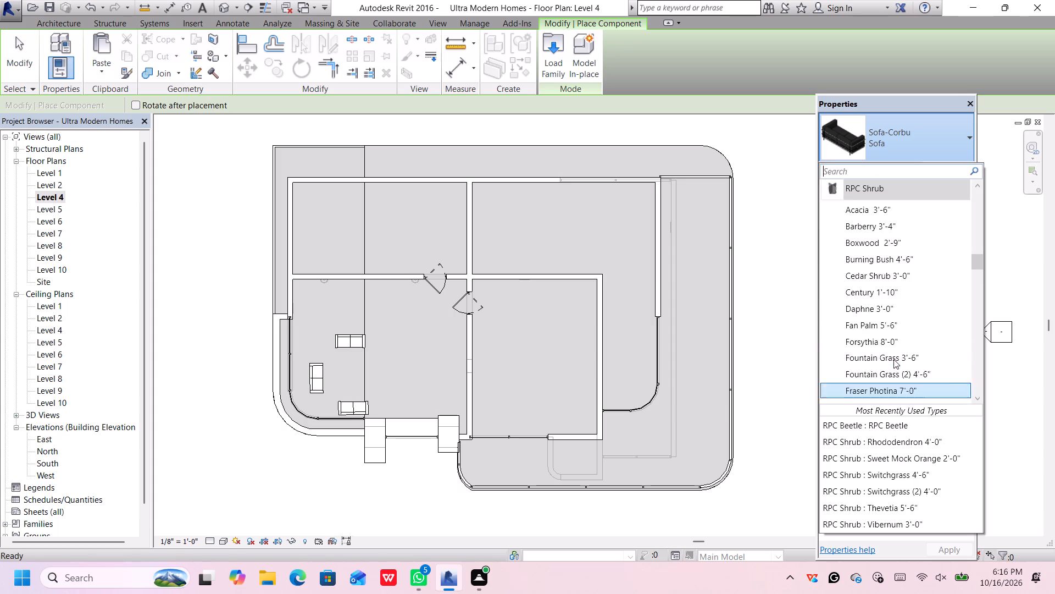
scroll(893, 359, up, 9)
scroll(893, 359, down, 1)
scroll(893, 359, up, 3)
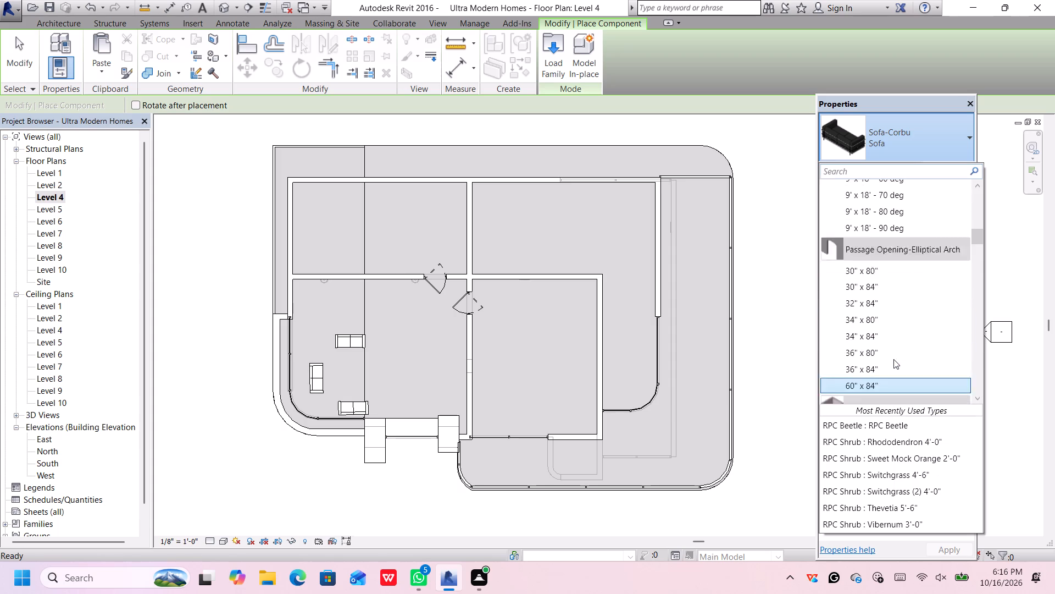
scroll(893, 359, up, 19)
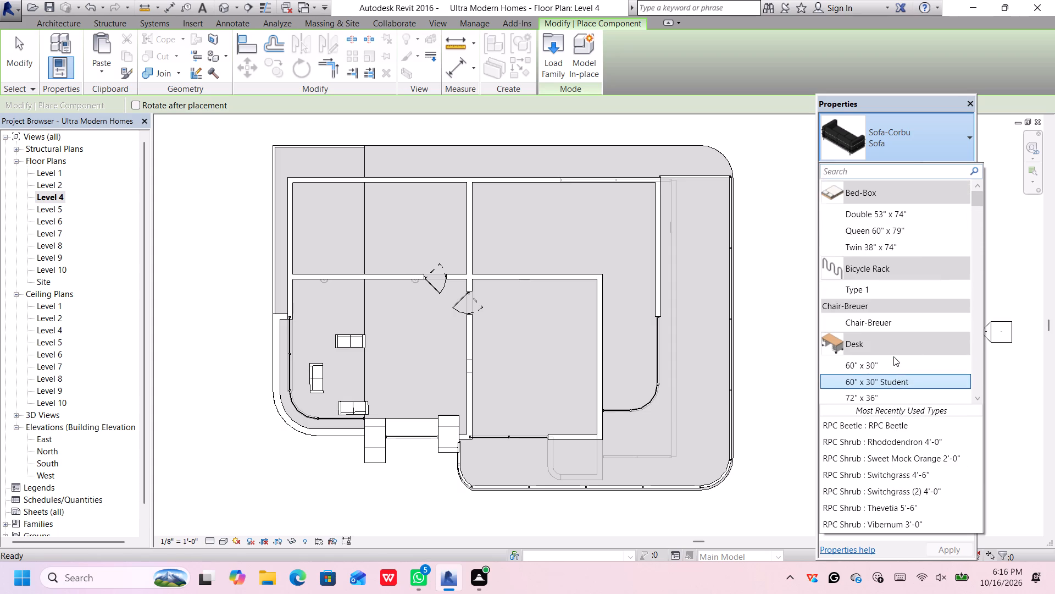
scroll(894, 356, up, 4)
scroll(896, 352, down, 7)
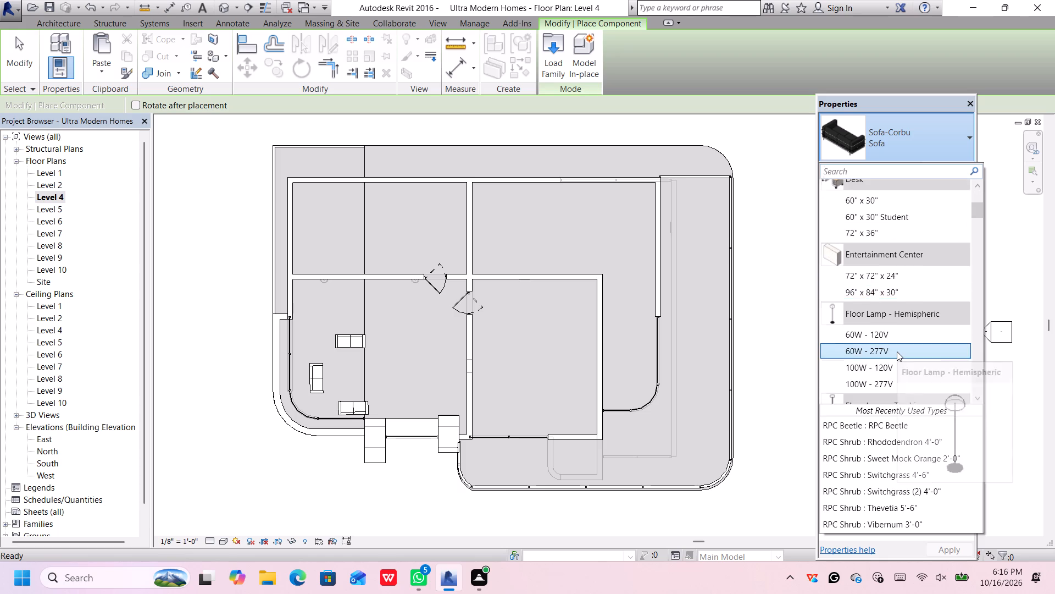
scroll(897, 351, down, 5)
scroll(897, 351, down, 20)
scroll(897, 351, down, 8)
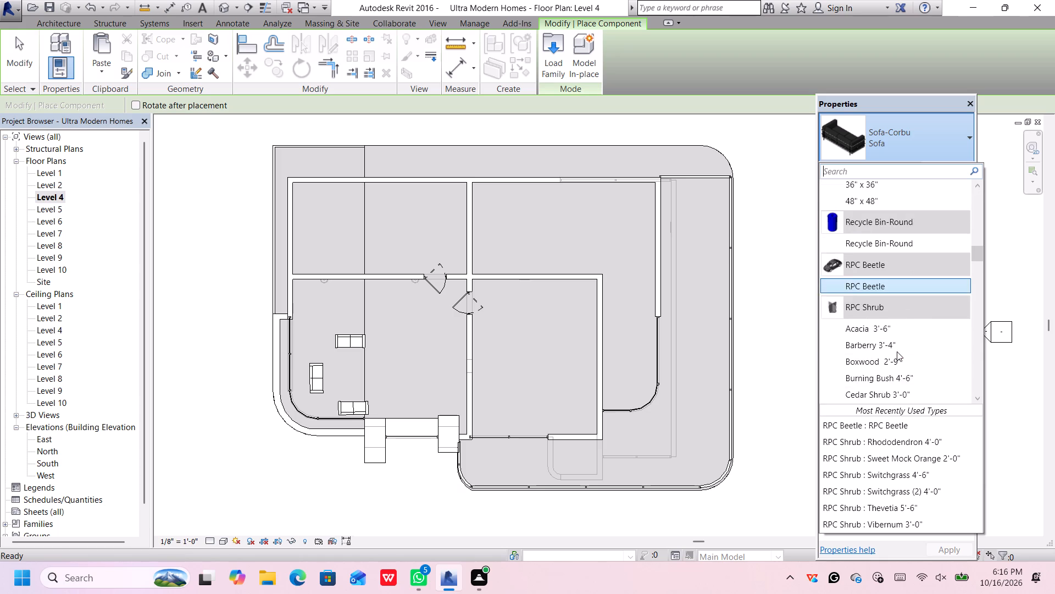
scroll(897, 351, down, 3)
scroll(897, 351, down, 20)
scroll(897, 351, down, 14)
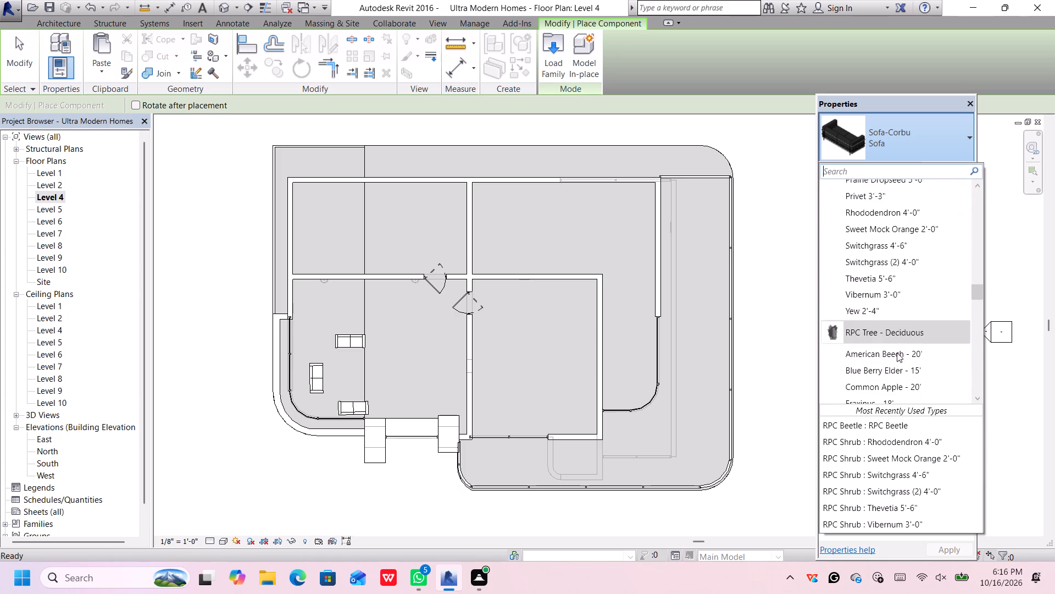
scroll(897, 353, down, 4)
scroll(897, 353, down, 20)
scroll(897, 353, down, 7)
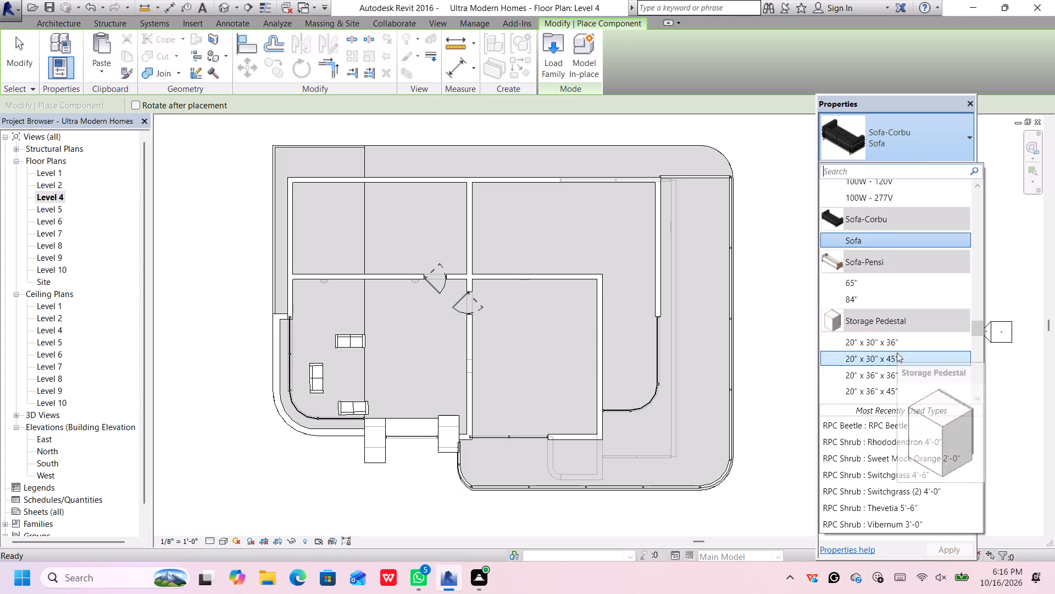
scroll(897, 353, down, 12)
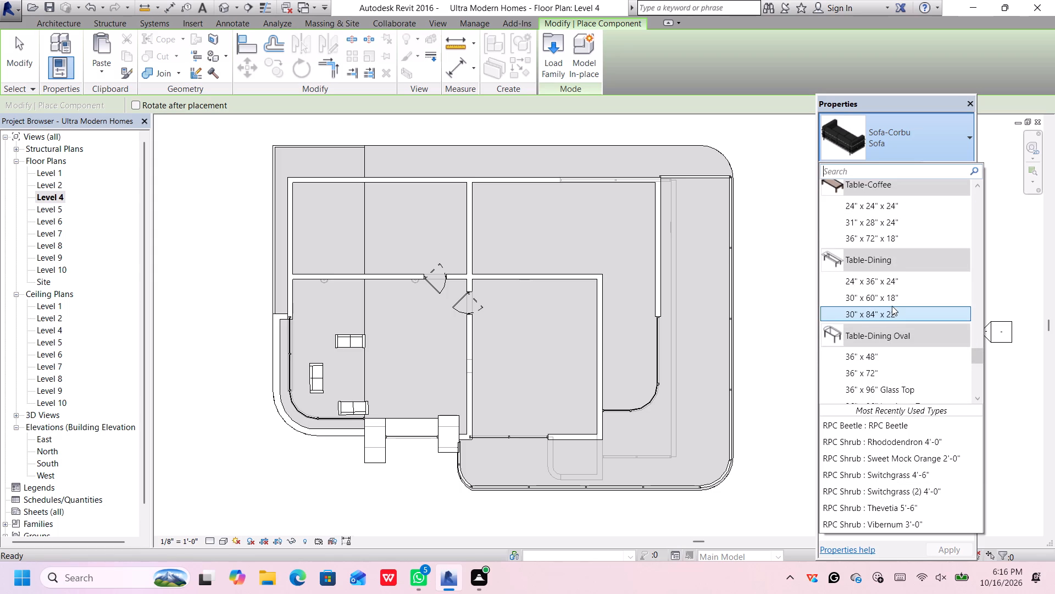
scroll(892, 330, down, 1)
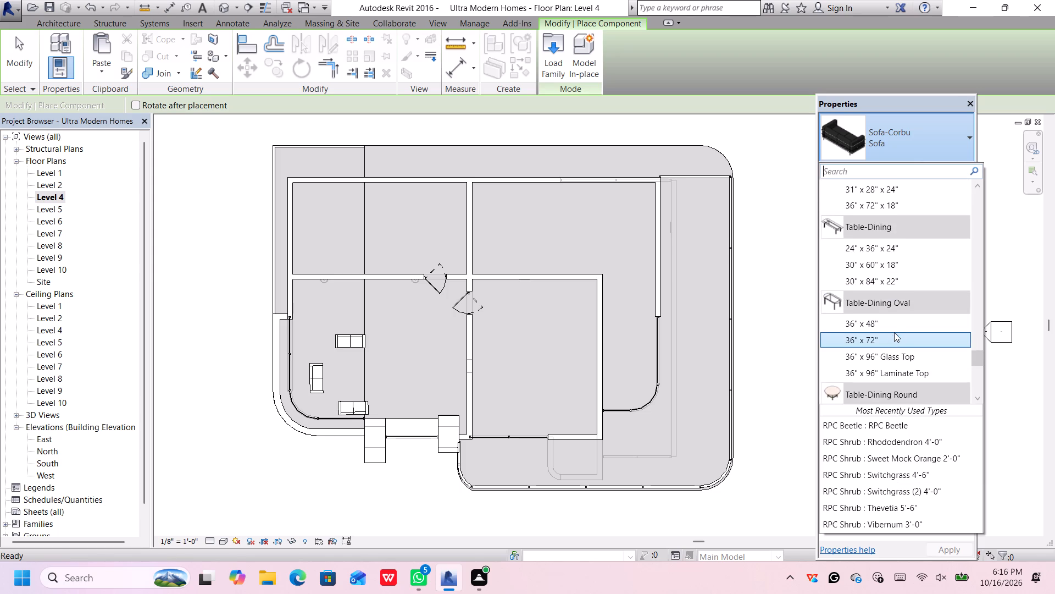
click(892, 356)
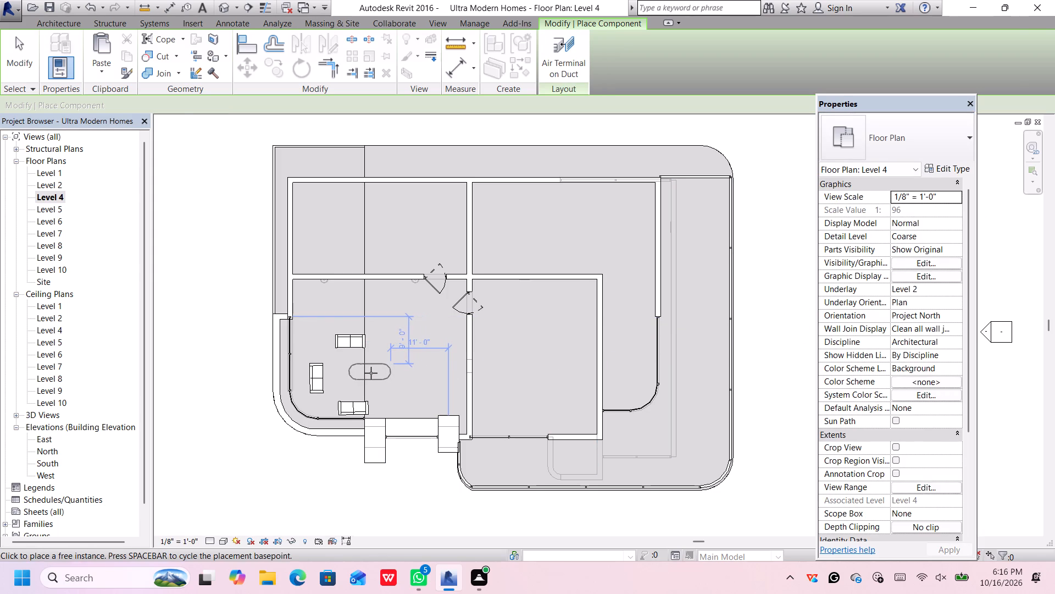
key(space)
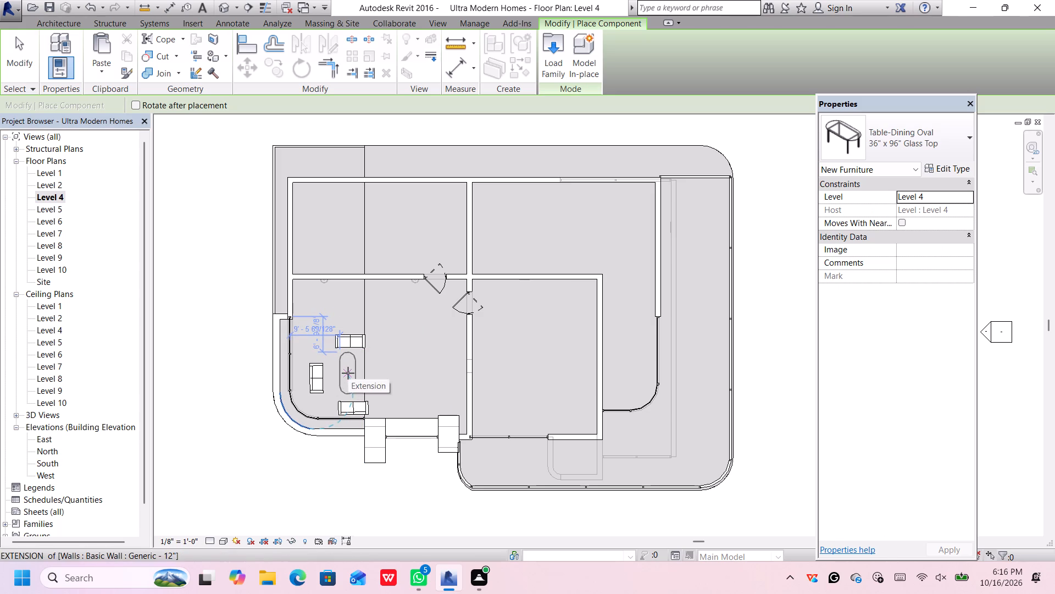
click(348, 373)
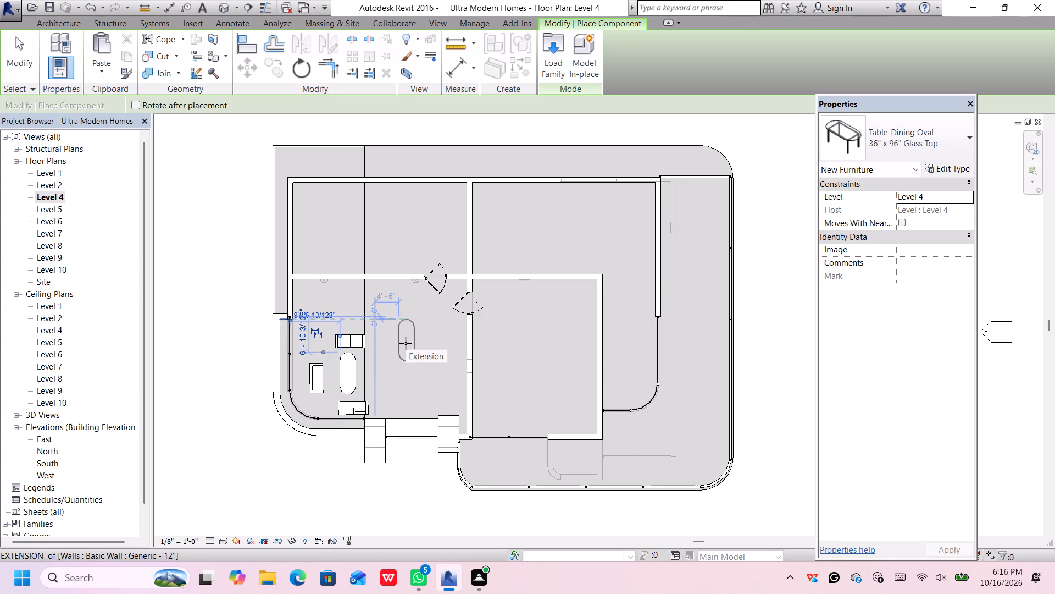
key(Escape)
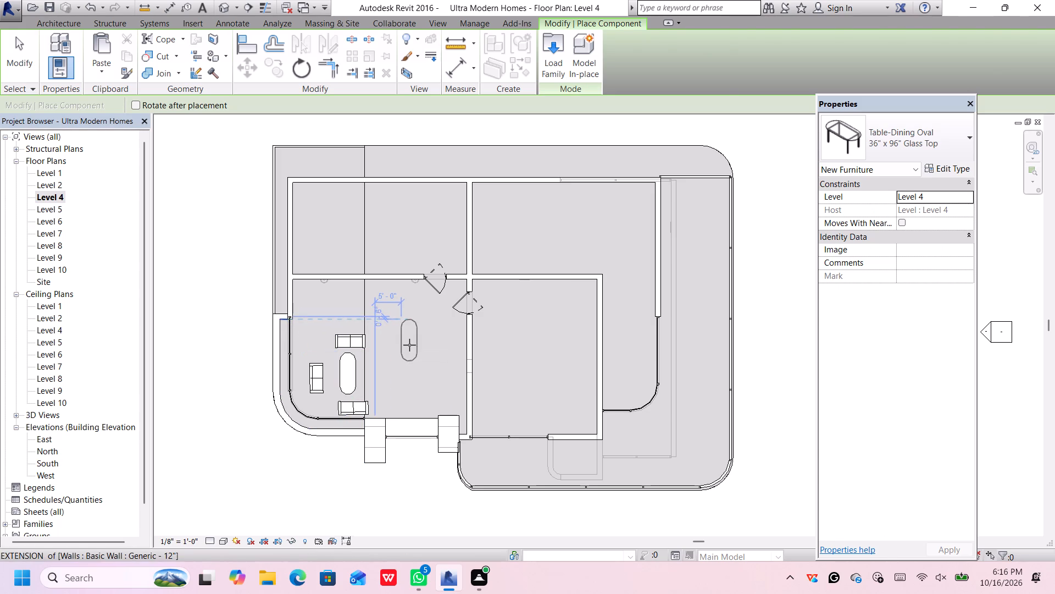
key(Escape)
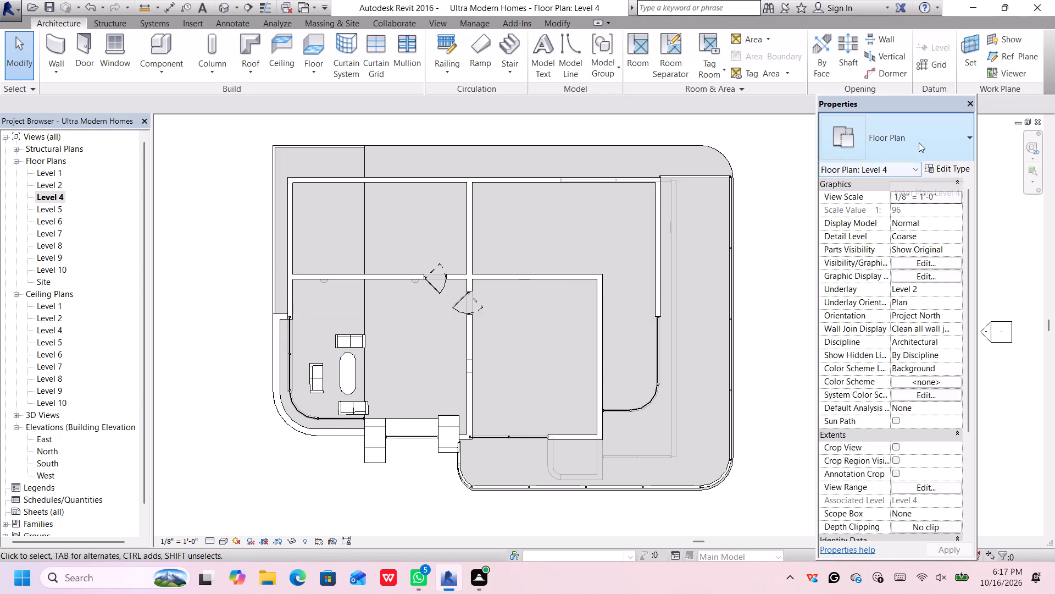
Place two Table-Dining Round tables, 60" Diameter, one in Level 4's southeast room and one in the northeast room, dismissing the notification card.
click(169, 46)
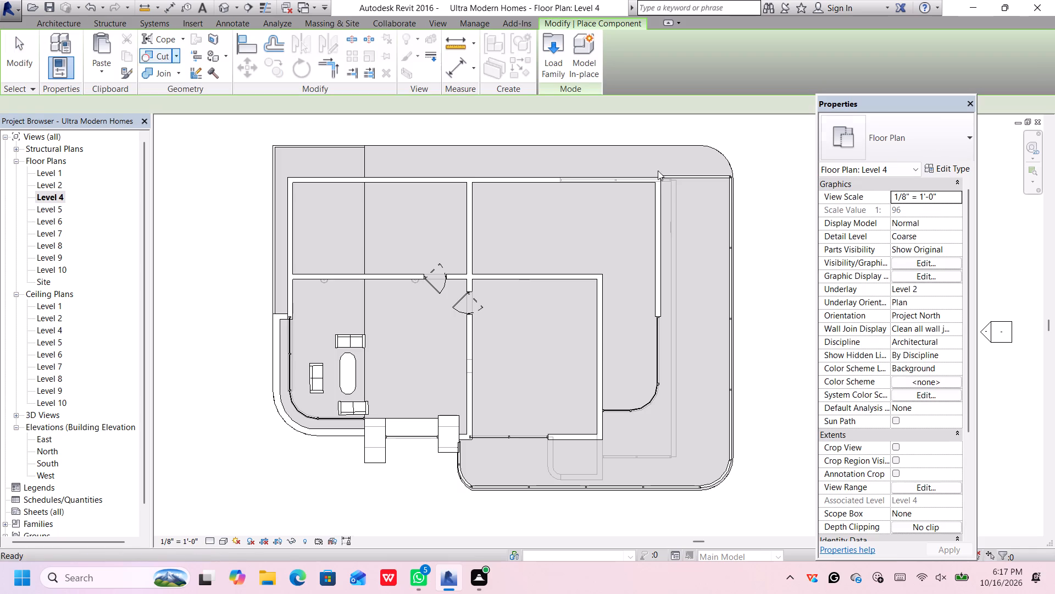
click(928, 140)
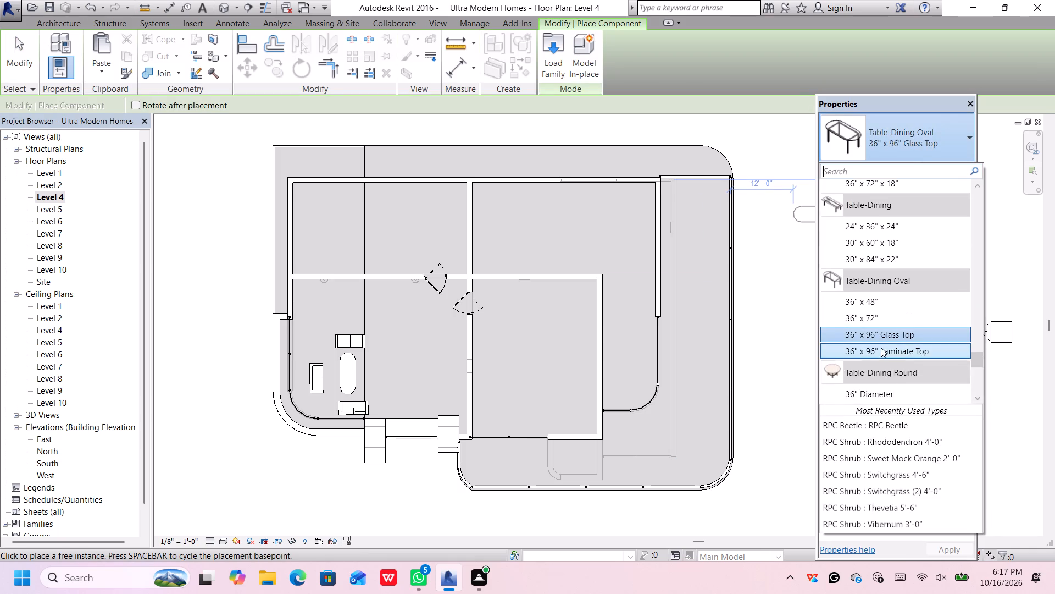
scroll(881, 348, down, 2)
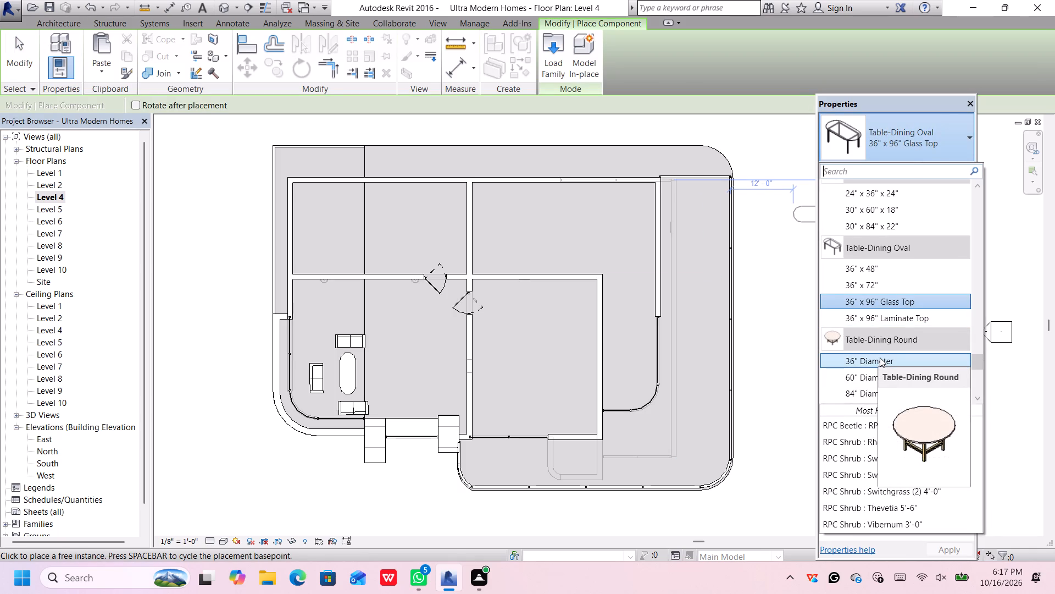
click(856, 377)
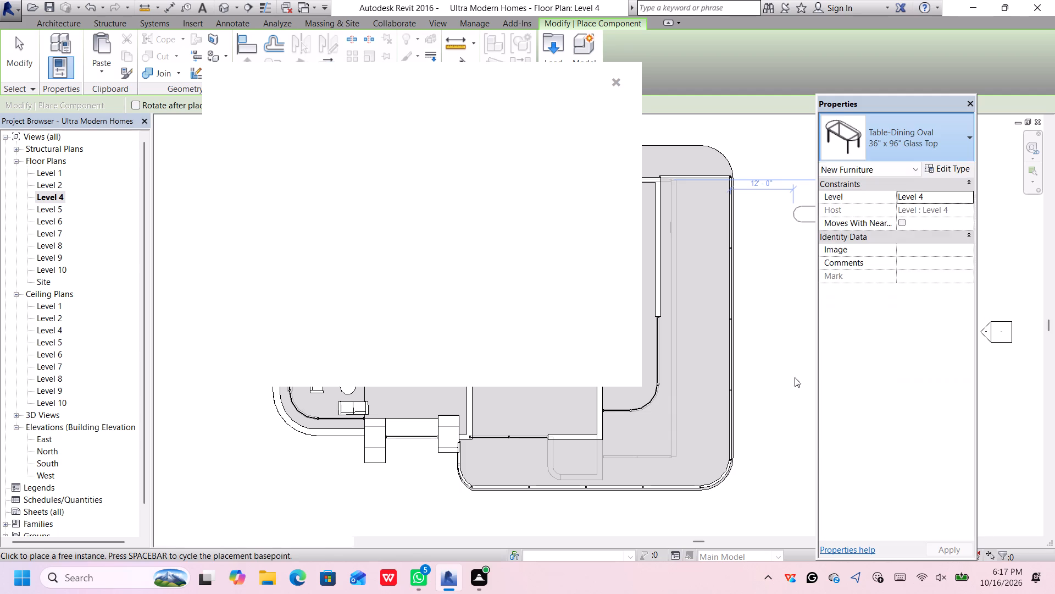
click(621, 79)
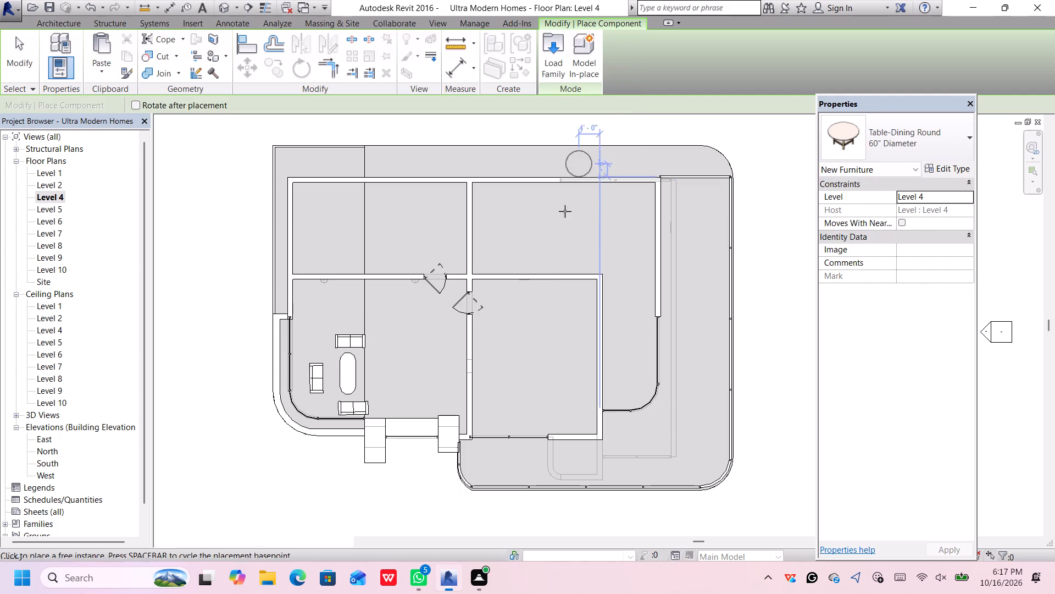
click(509, 382)
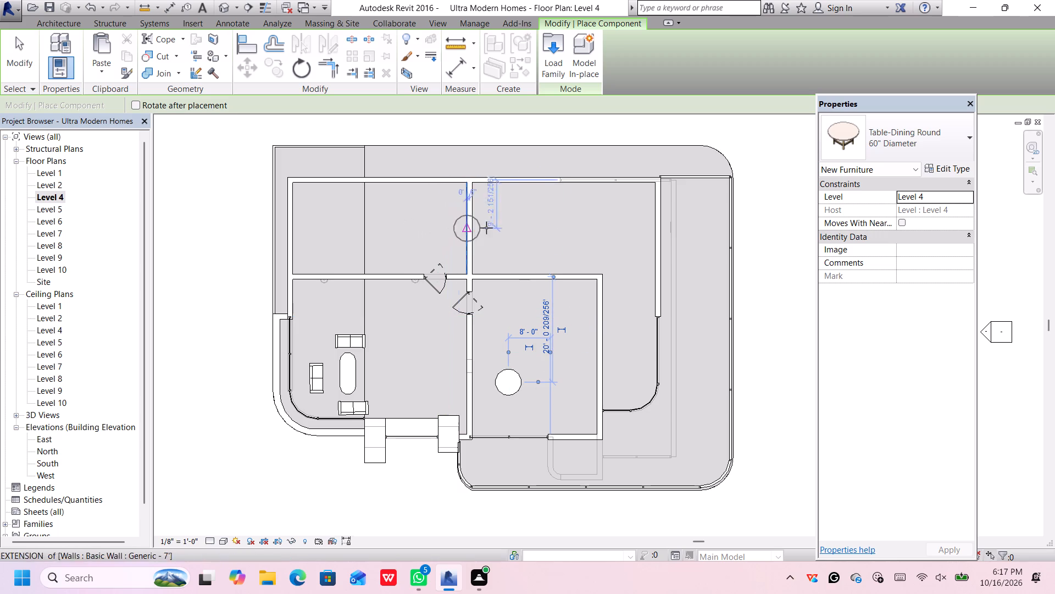
click(511, 227)
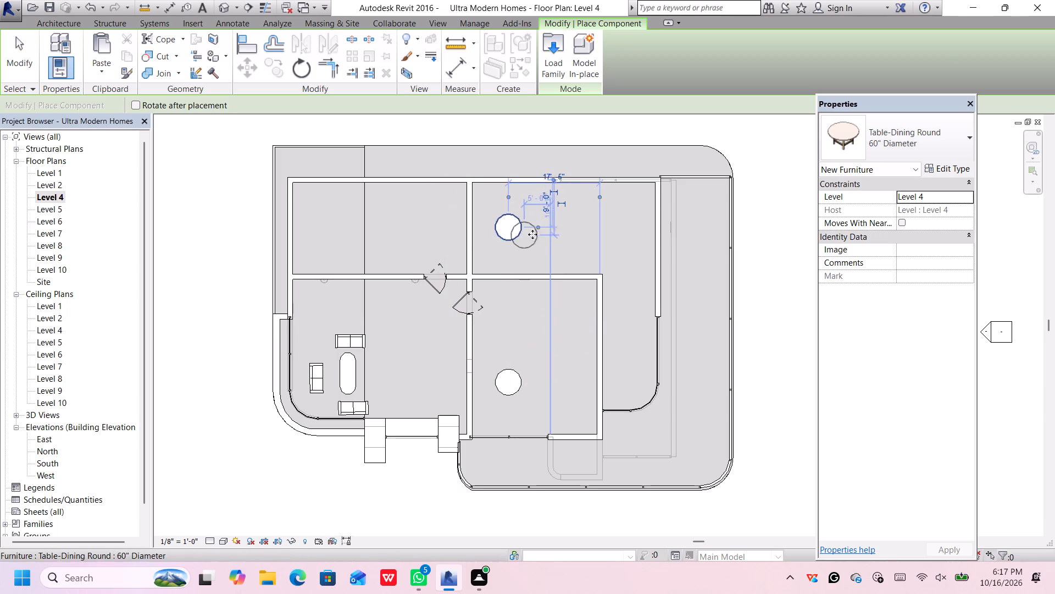
key(Escape)
key(Escape)
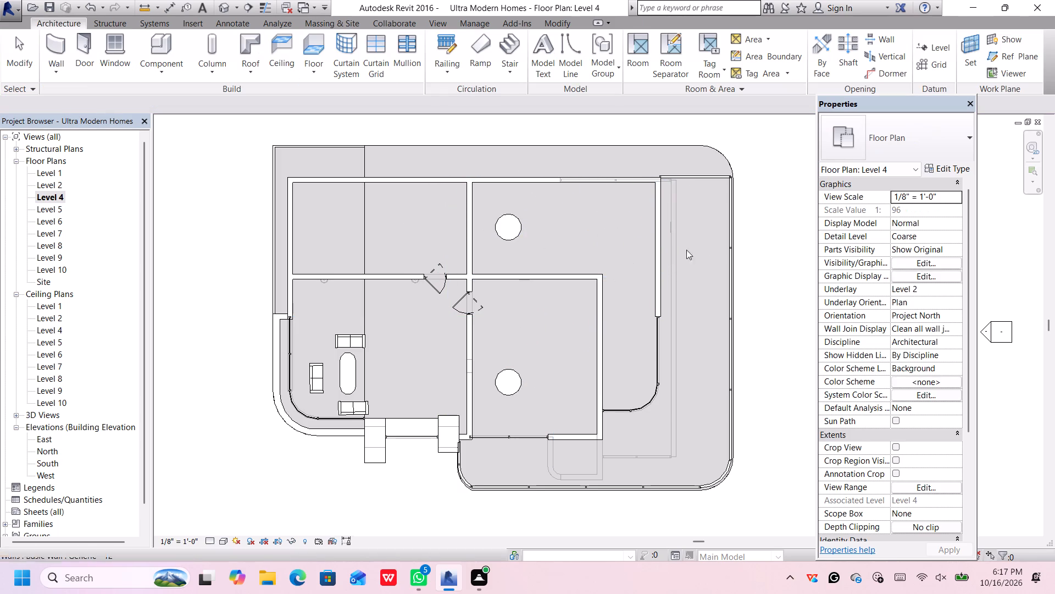
Place a Table-Dining Round w Chairs, 36" Diameter, inside the curved glazed area on Level 4's east side.
click(870, 152)
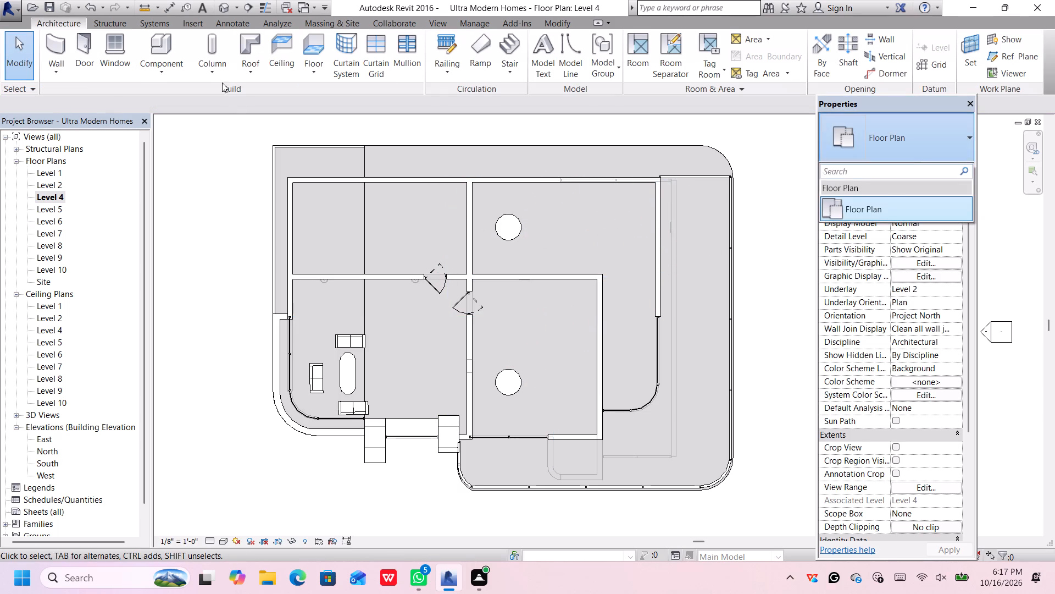
click(160, 41)
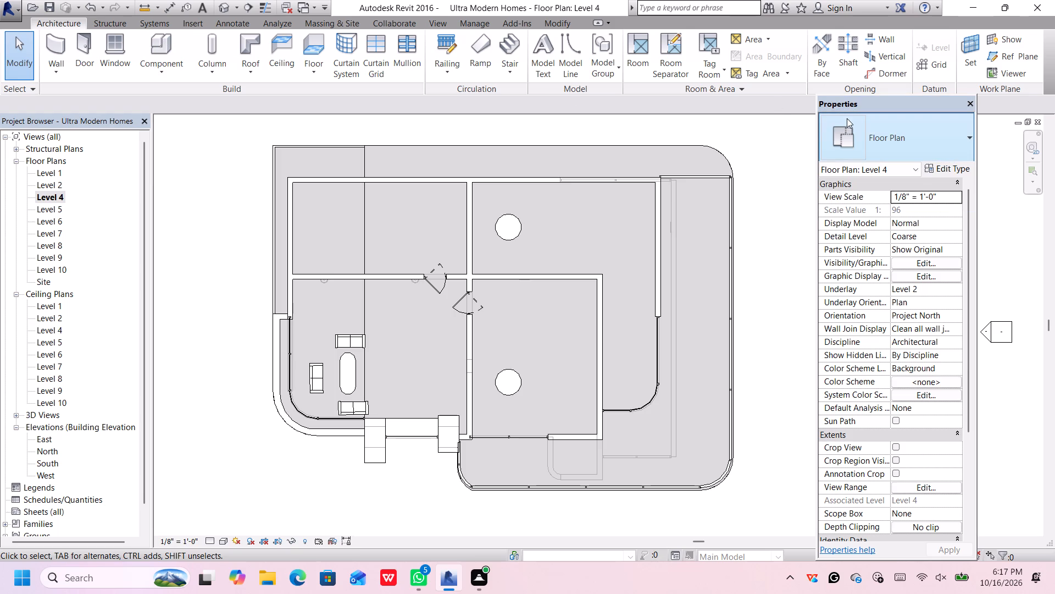
click(173, 46)
click(168, 42)
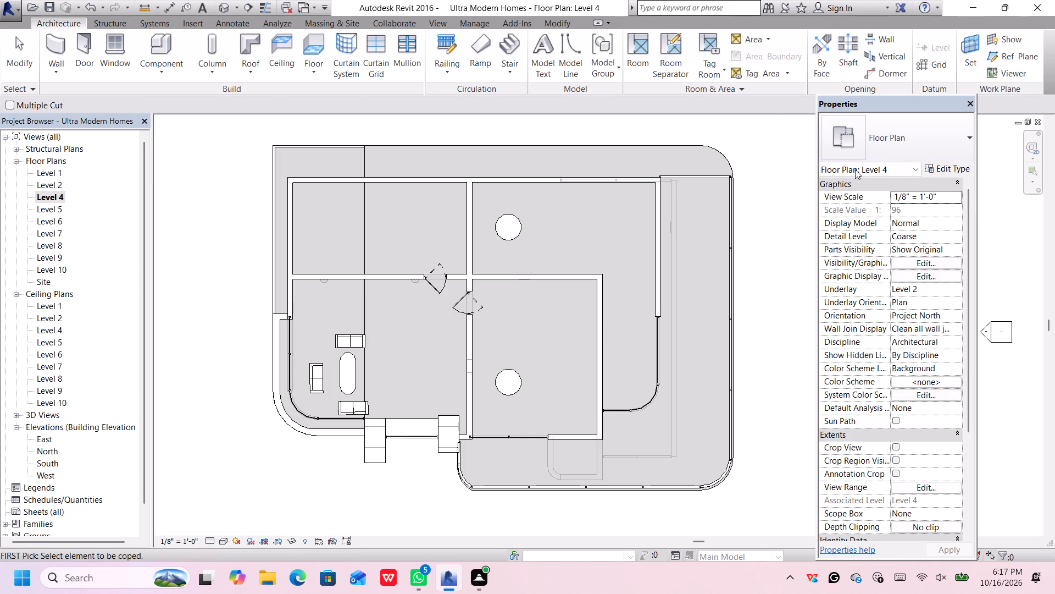
double_click(159, 47)
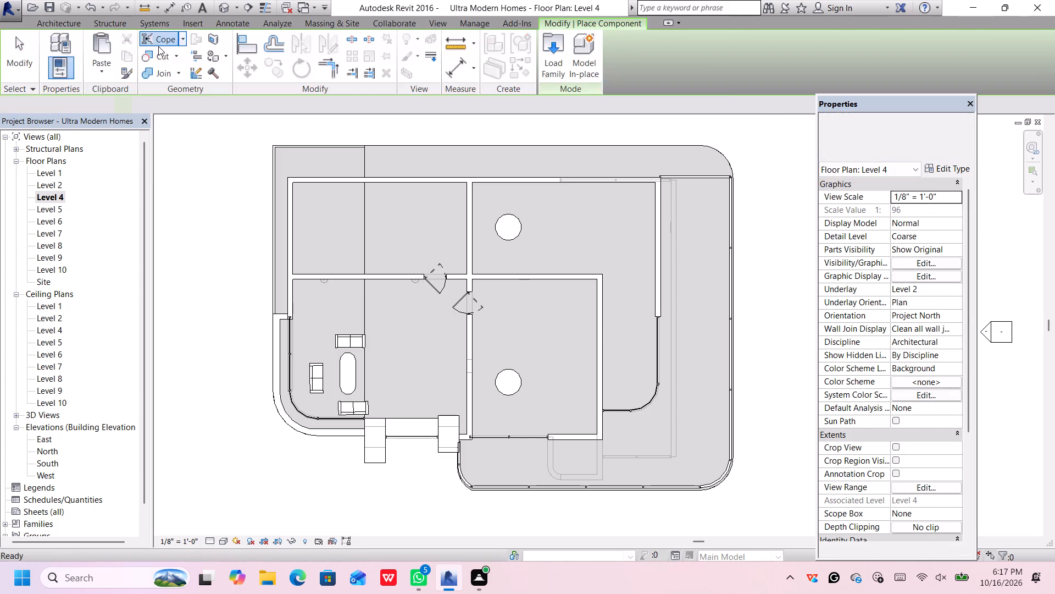
double_click(157, 45)
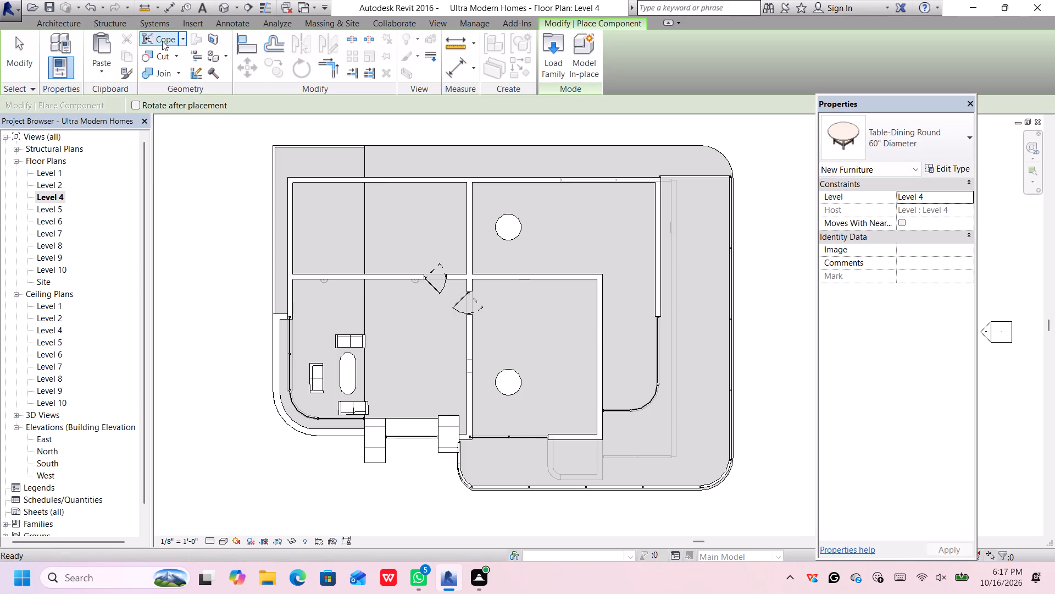
click(901, 130)
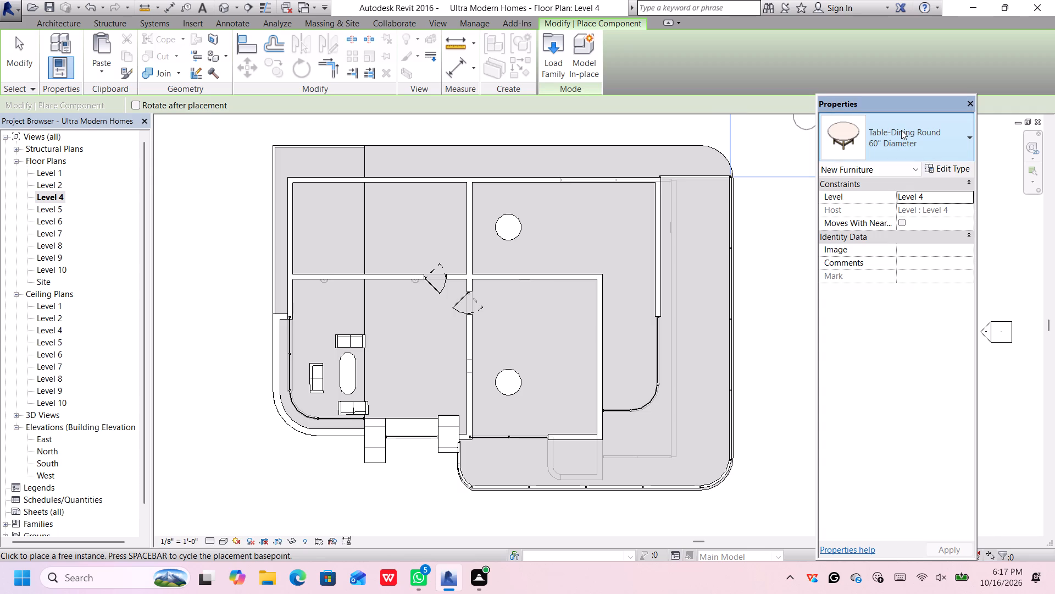
click(848, 370)
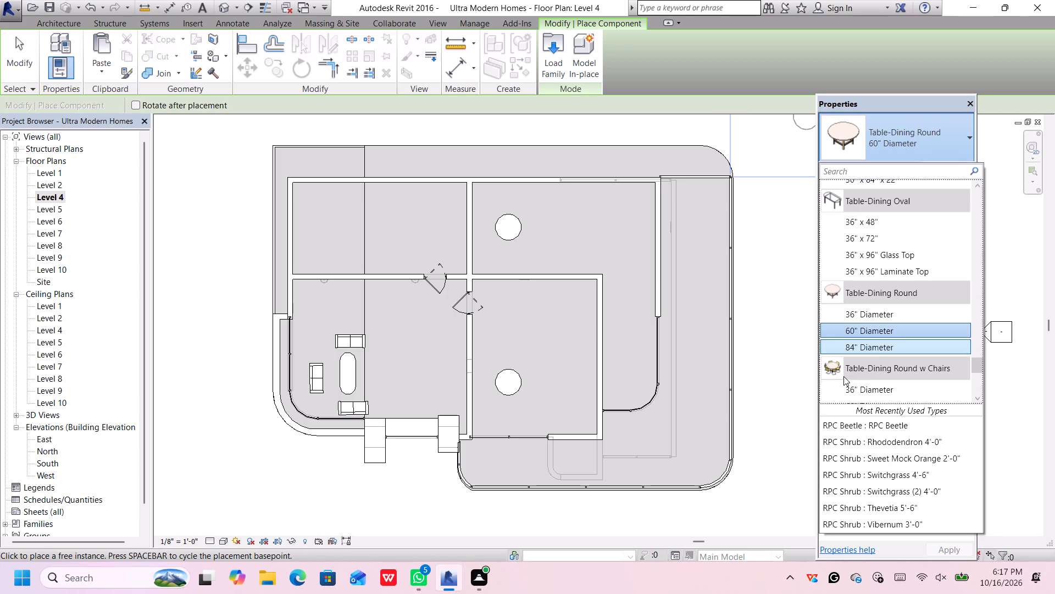
click(836, 371)
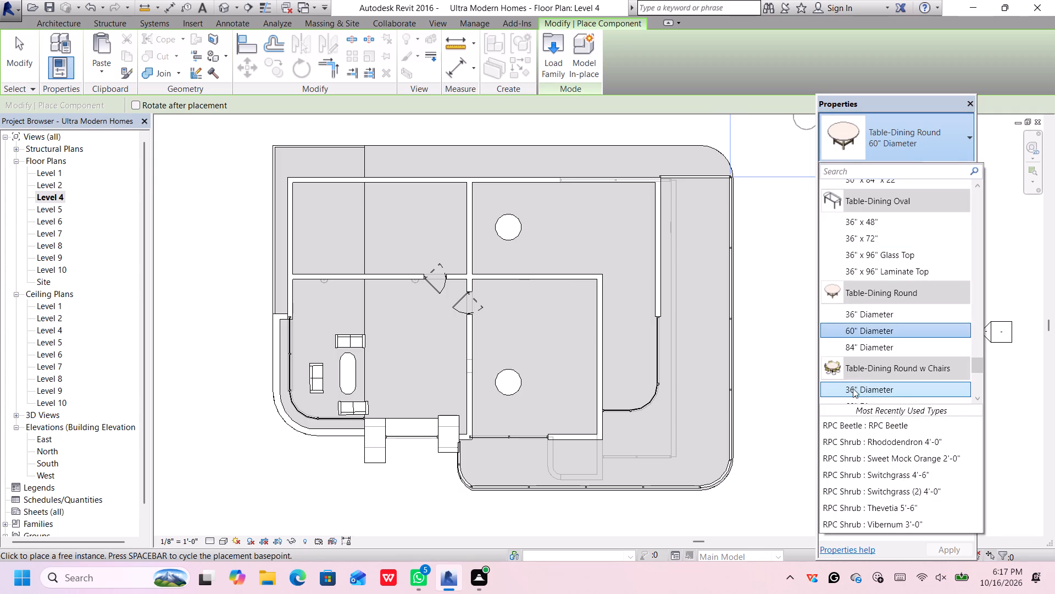
click(857, 391)
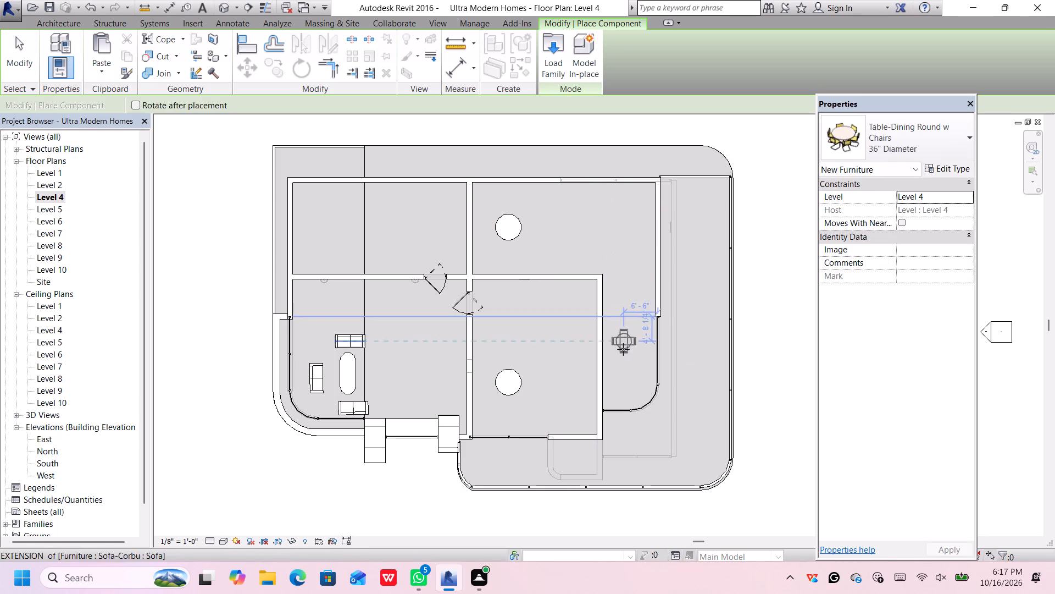
click(628, 366)
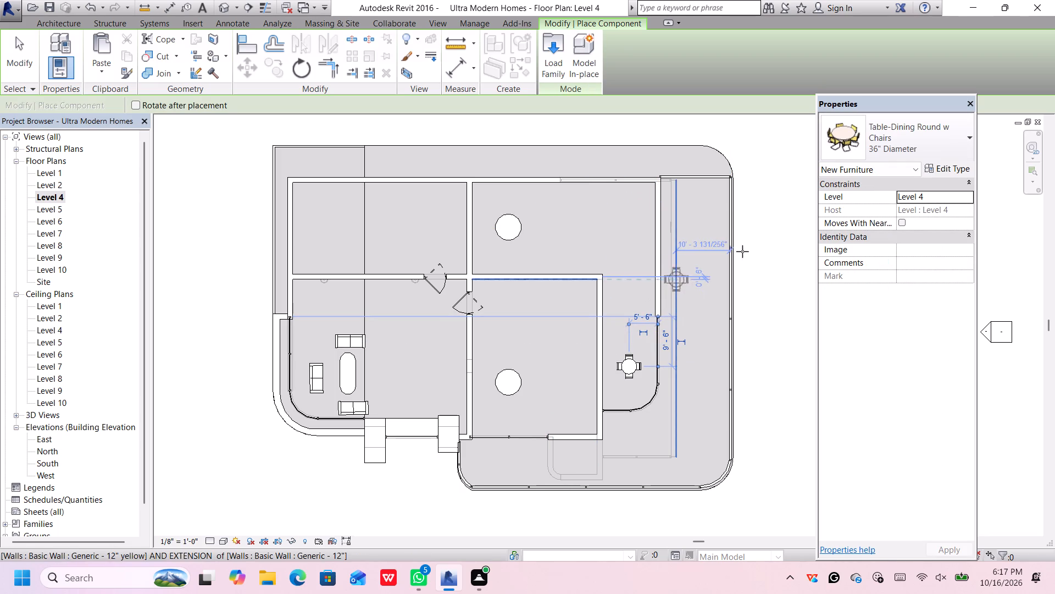
Place Table Lamp - Standard, 100W - 120V, on the round dining tables in Level 4's southeast and northeast rooms.
click(915, 144)
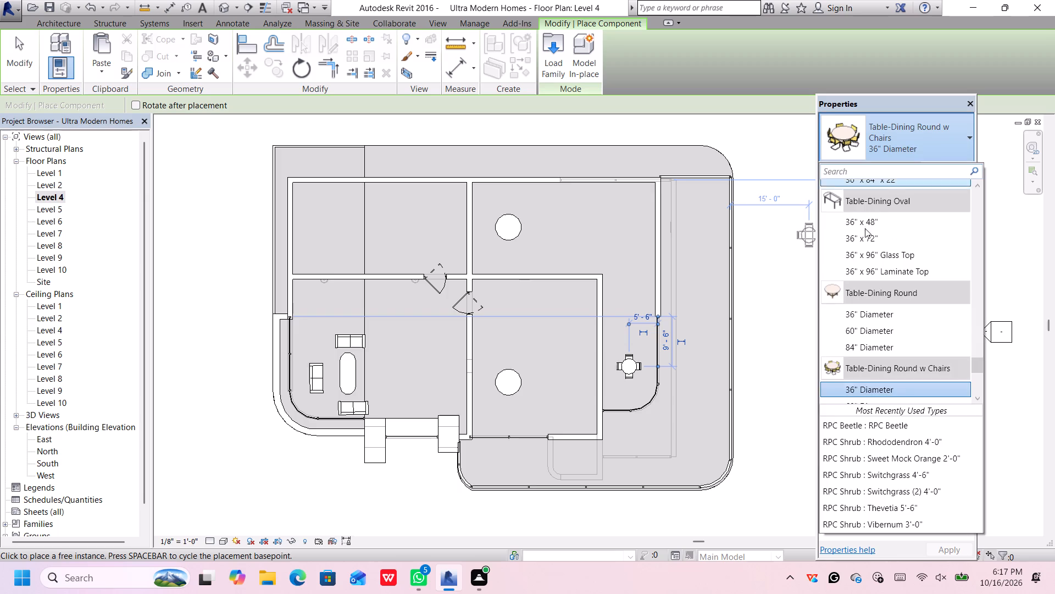
scroll(860, 308, up, 9)
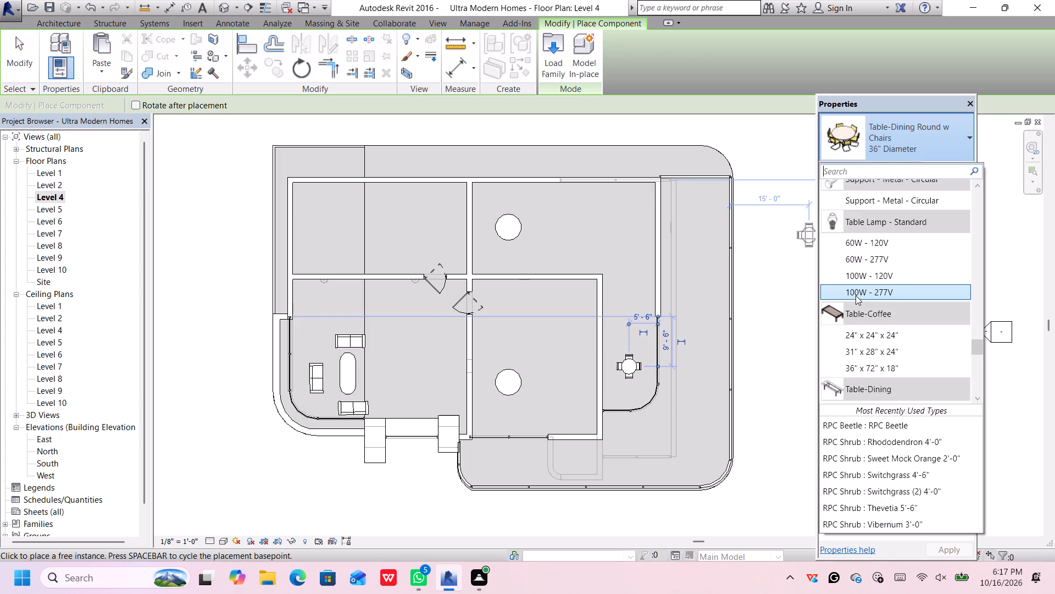
scroll(856, 295, up, 2)
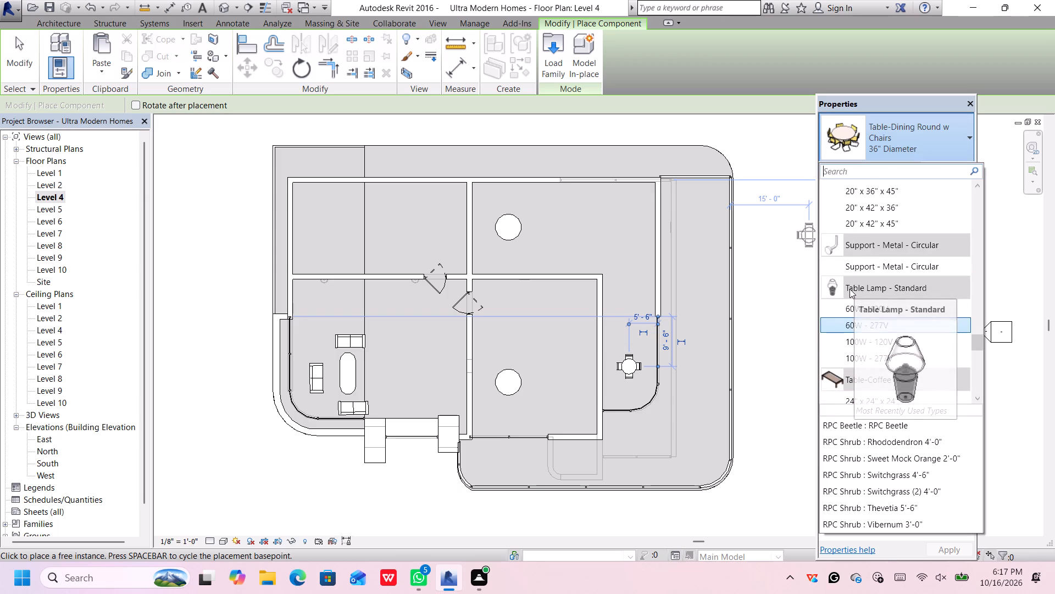
click(849, 289)
click(858, 338)
scroll(858, 338, up, 11)
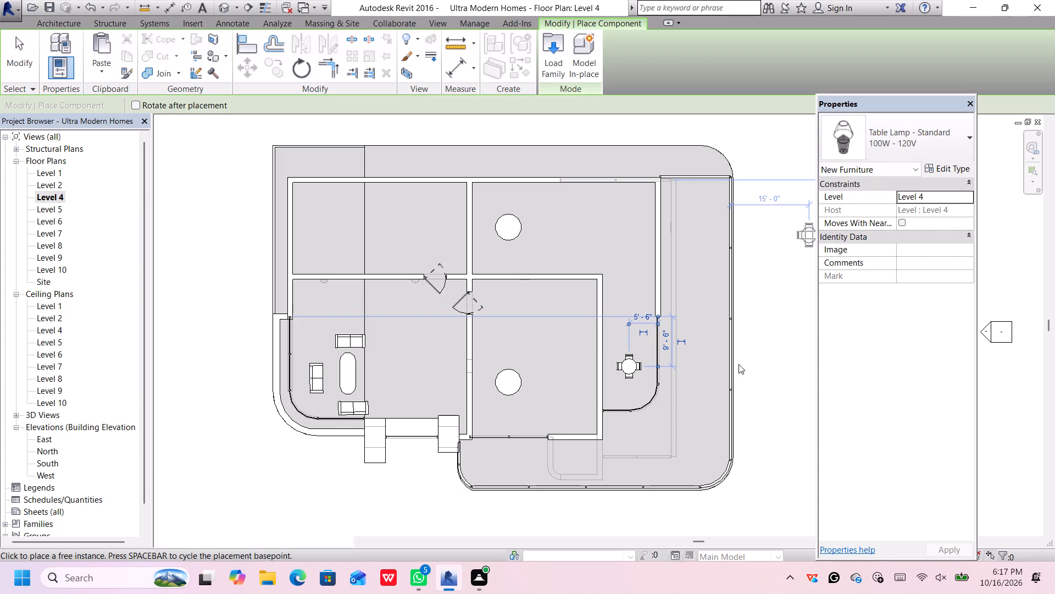
scroll(738, 364, up, 20)
scroll(738, 364, up, 20)
scroll(738, 364, up, 20)
scroll(545, 366, down, 3)
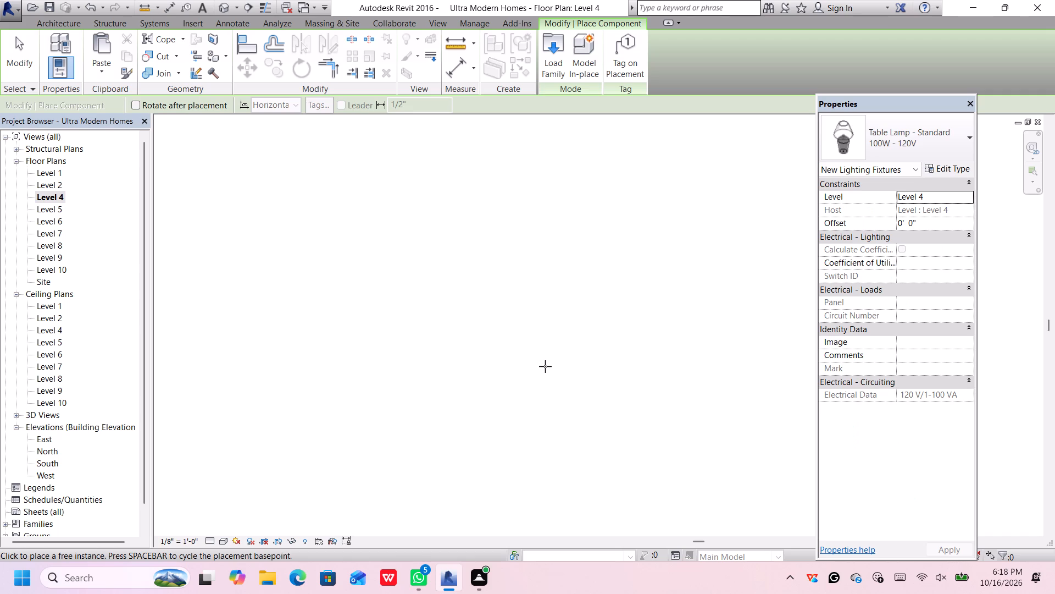
scroll(545, 366, down, 2)
scroll(545, 366, down, 20)
scroll(545, 366, down, 14)
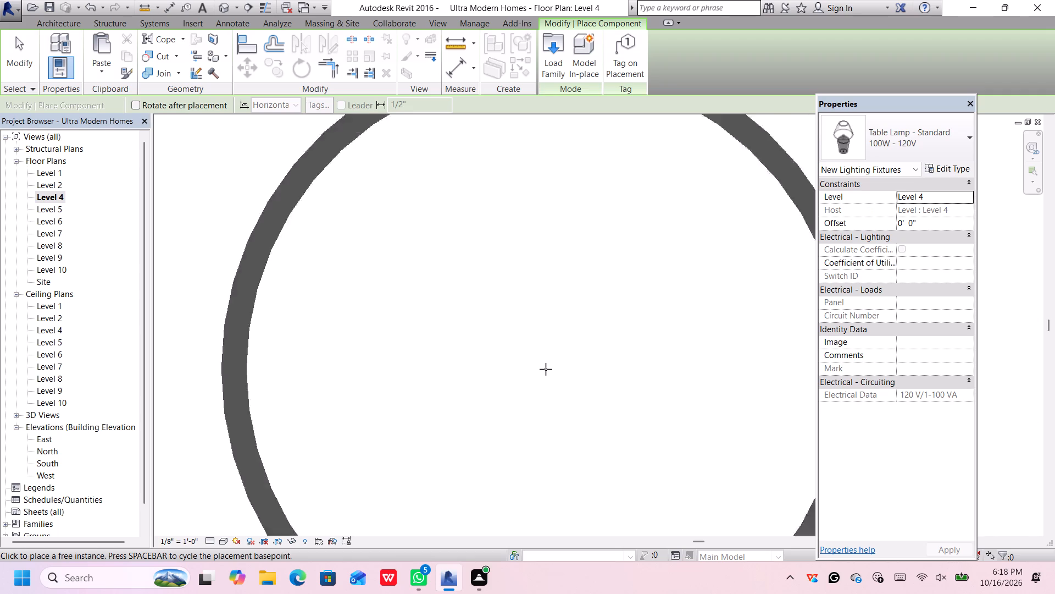
scroll(546, 369, down, 2)
scroll(546, 369, down, 20)
scroll(546, 369, down, 12)
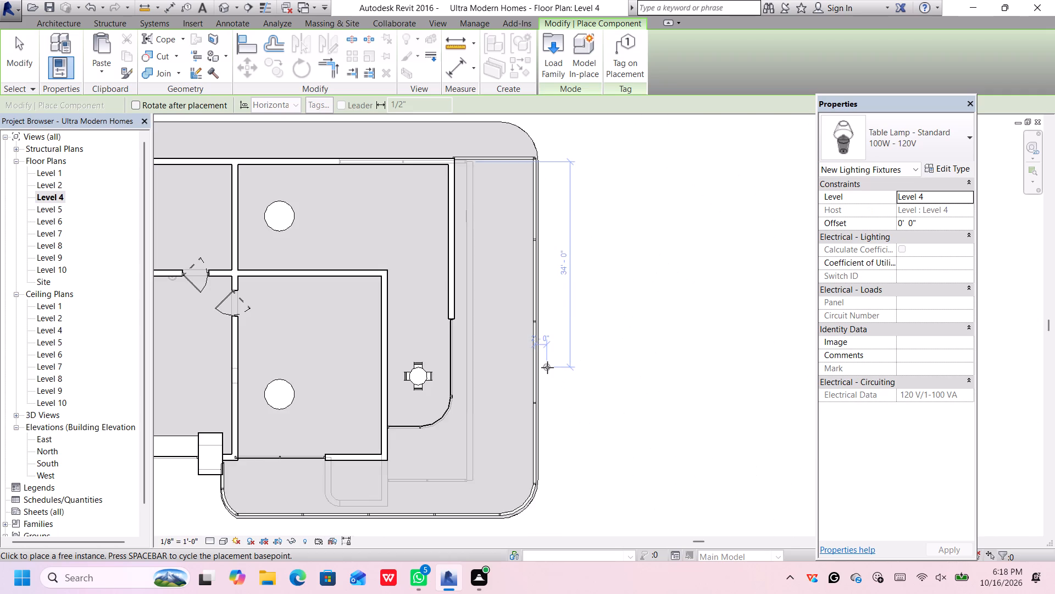
scroll(550, 367, down, 3)
scroll(385, 391, up, 7)
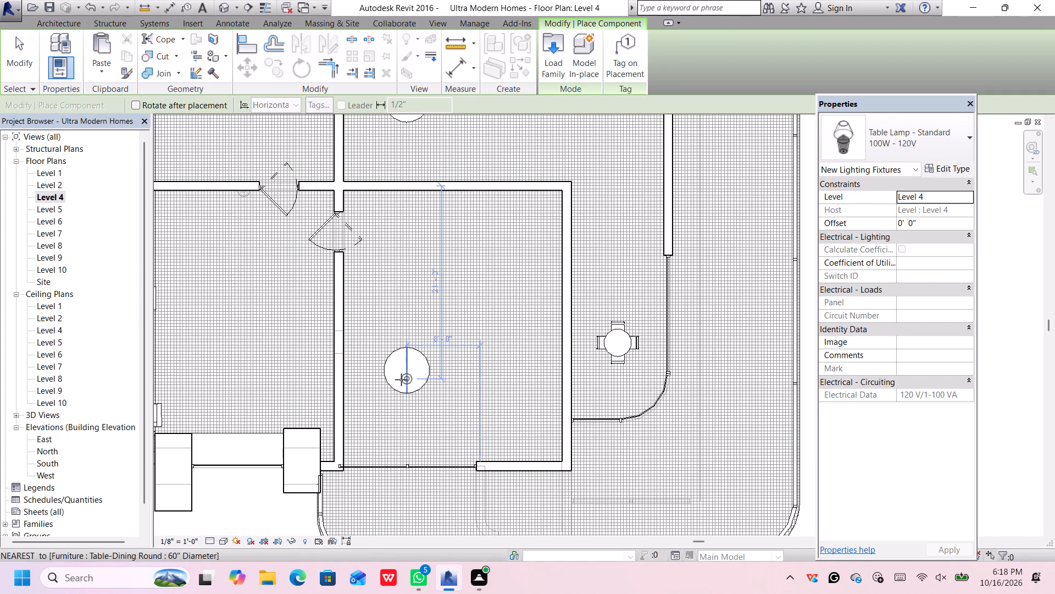
click(405, 373)
scroll(412, 379, down, 7)
scroll(299, 368, up, 1)
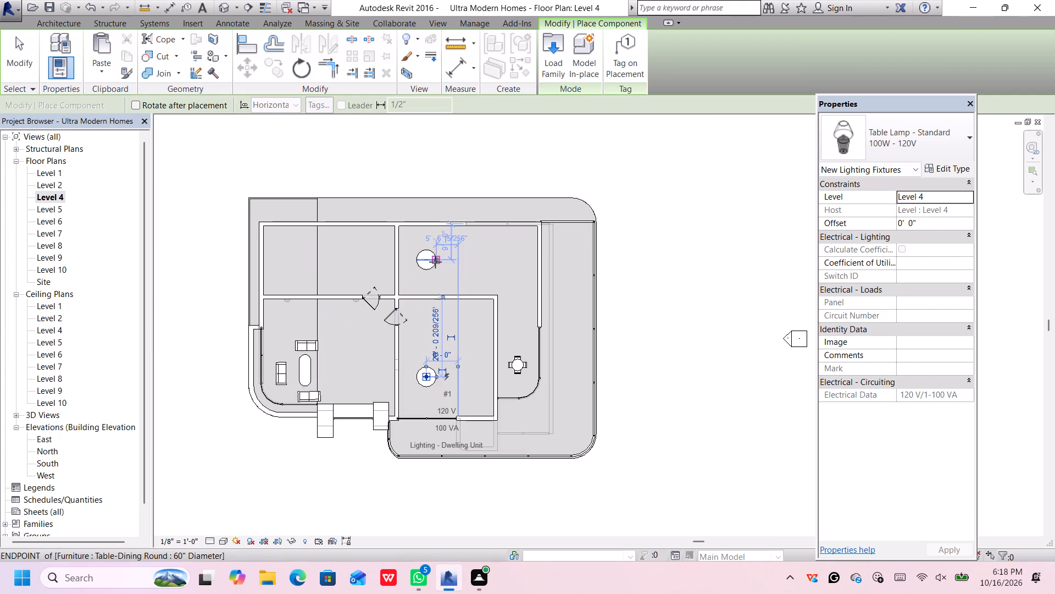
scroll(435, 262, up, 2)
click(422, 257)
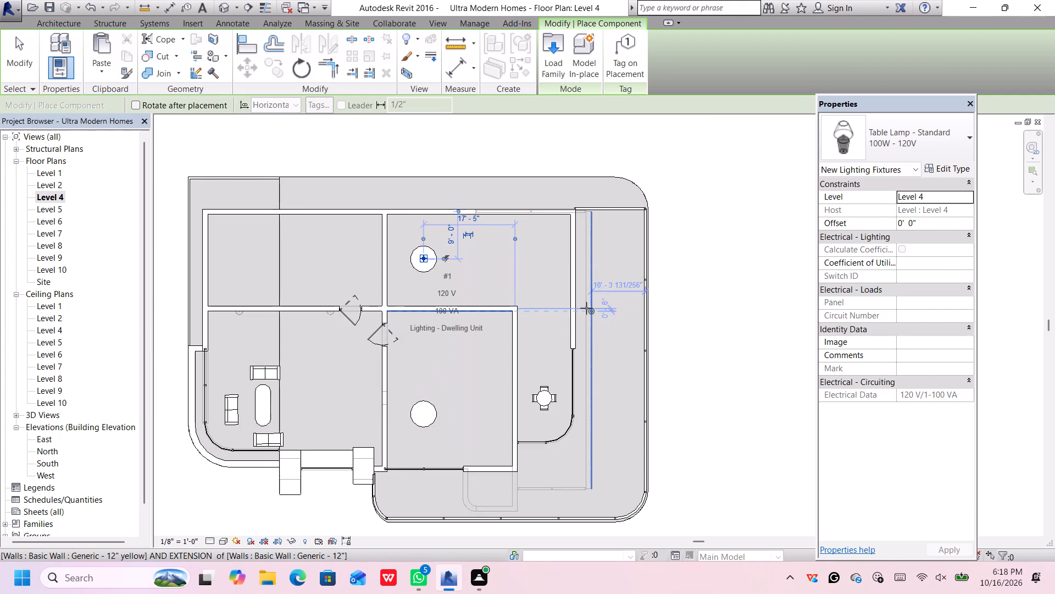
Place five Floor Lamp - Hemispheric, 100W - 120V: northwest corners of both west rooms, the northeast room's northeast and southwest corners, and the east area's inner wall corner.
click(852, 145)
scroll(865, 257, up, 5)
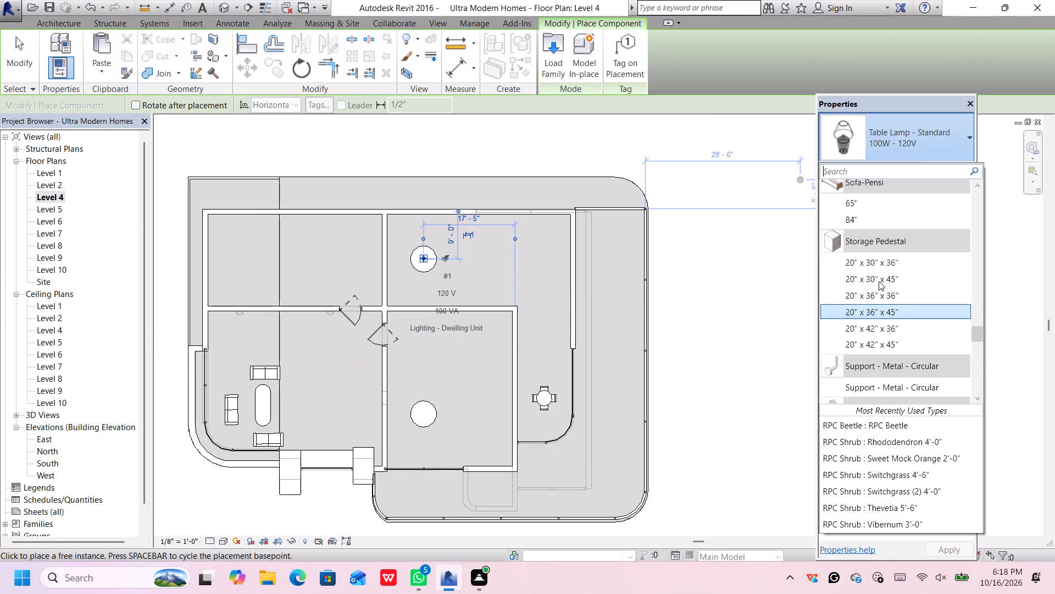
scroll(876, 278, up, 14)
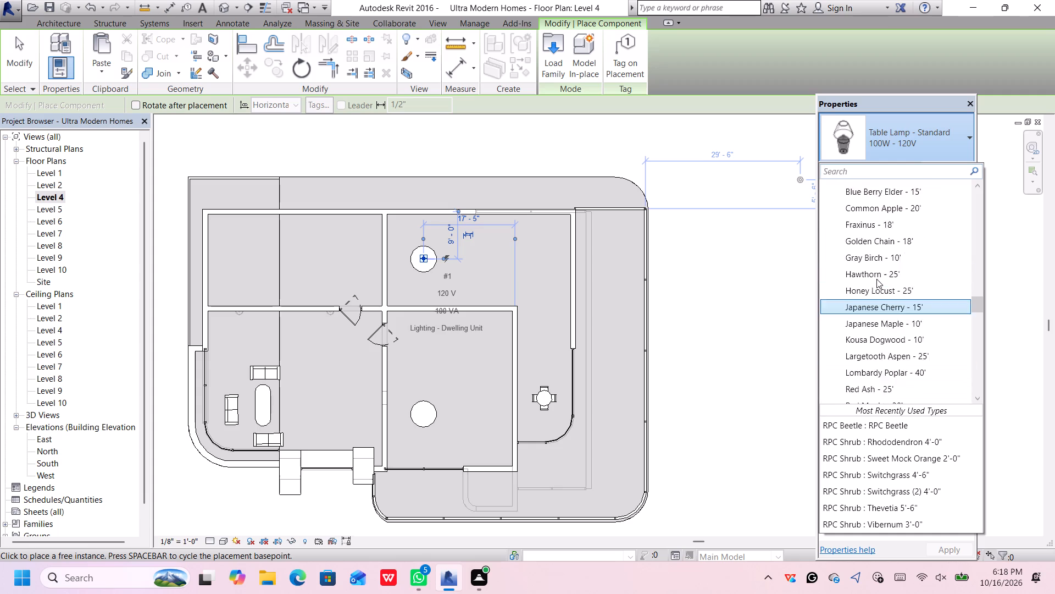
scroll(876, 279, up, 14)
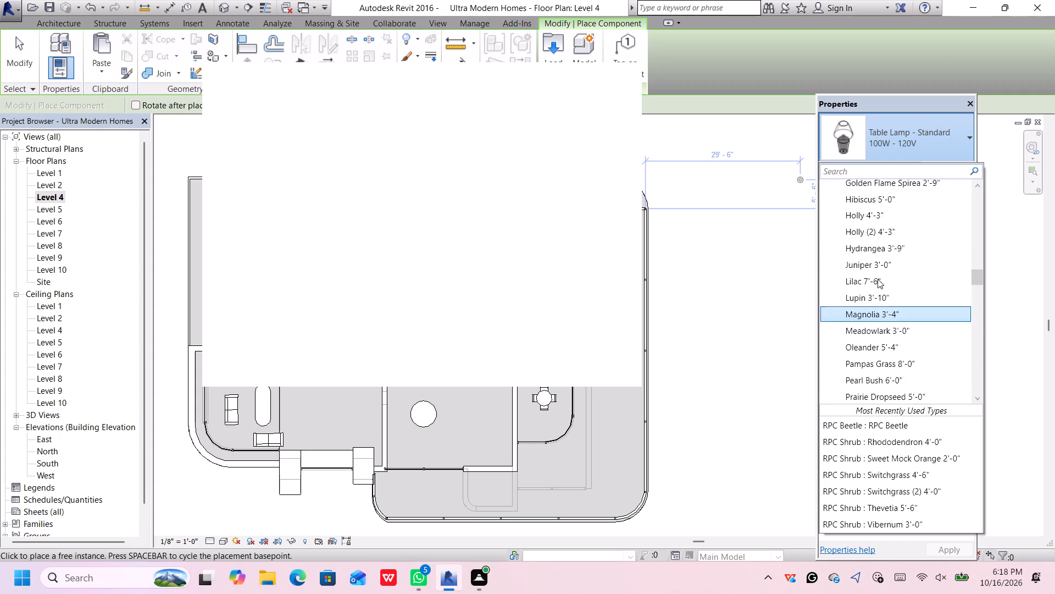
scroll(878, 279, up, 15)
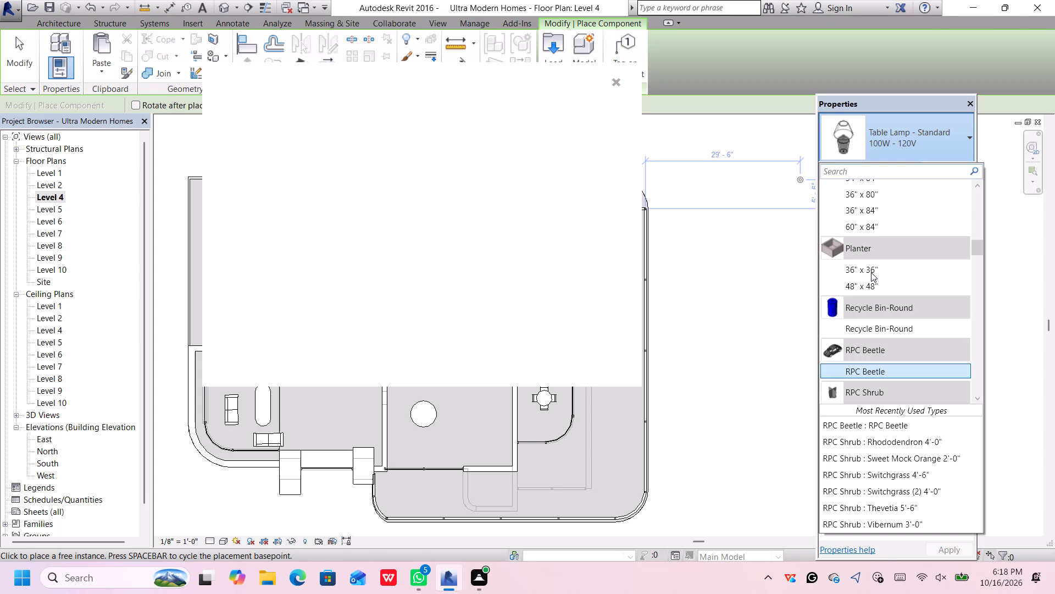
scroll(871, 272, up, 15)
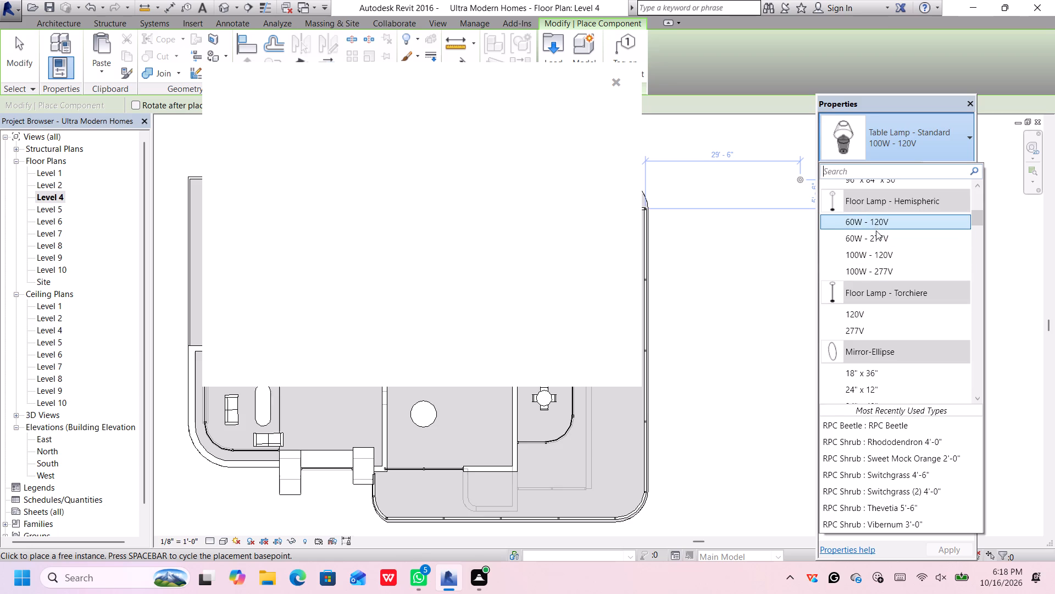
drag(874, 252, 868, 248)
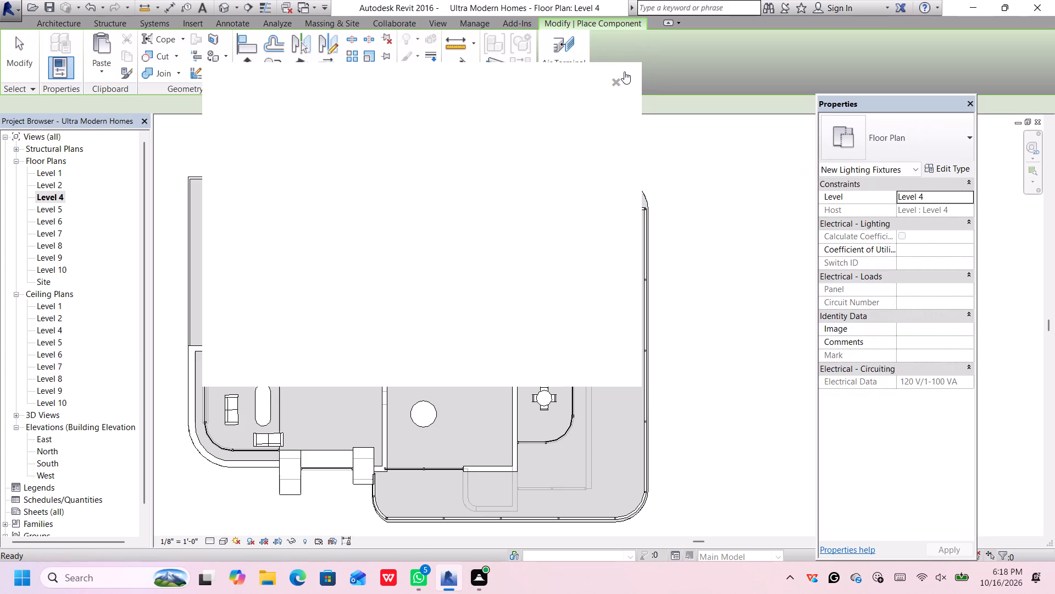
click(617, 81)
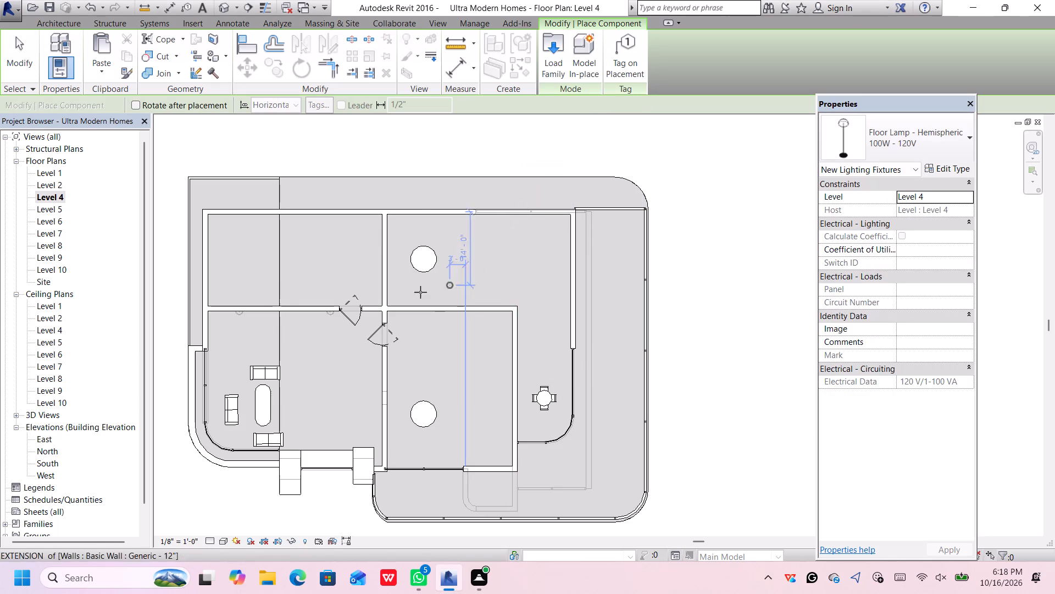
click(218, 323)
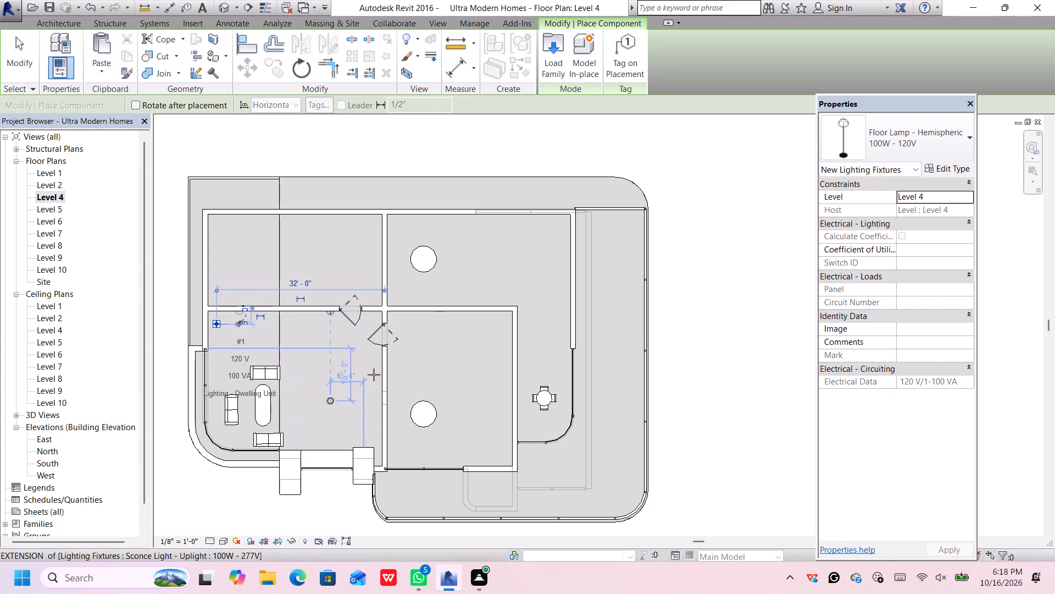
click(220, 227)
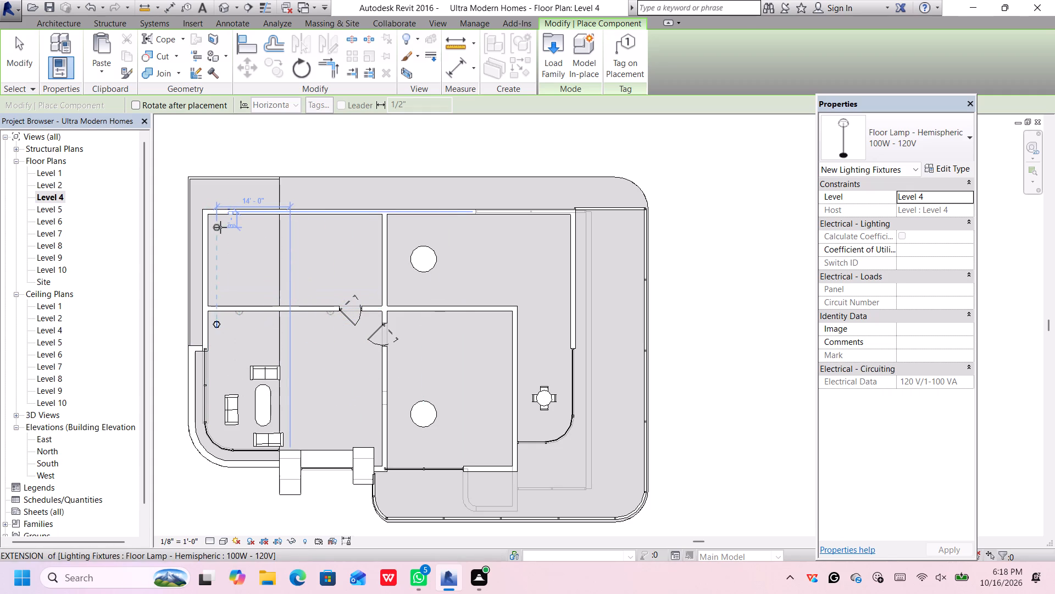
click(557, 234)
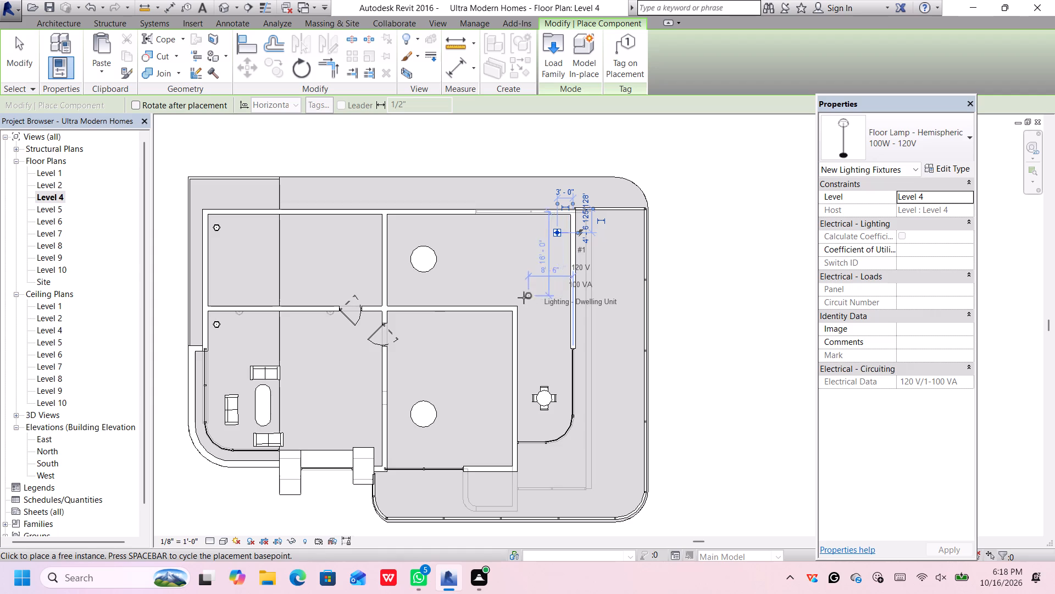
click(527, 315)
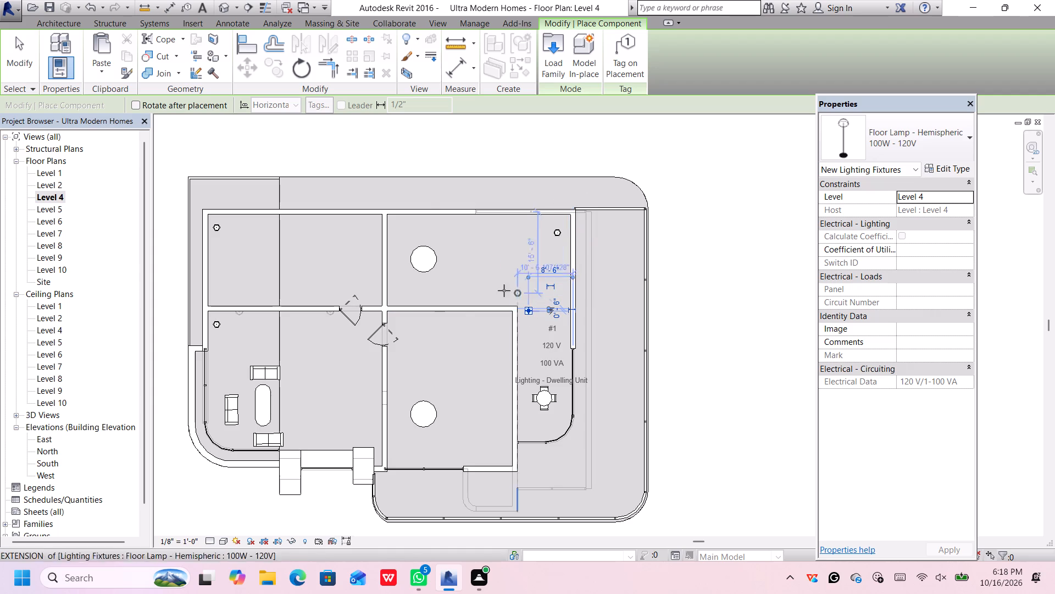
click(399, 294)
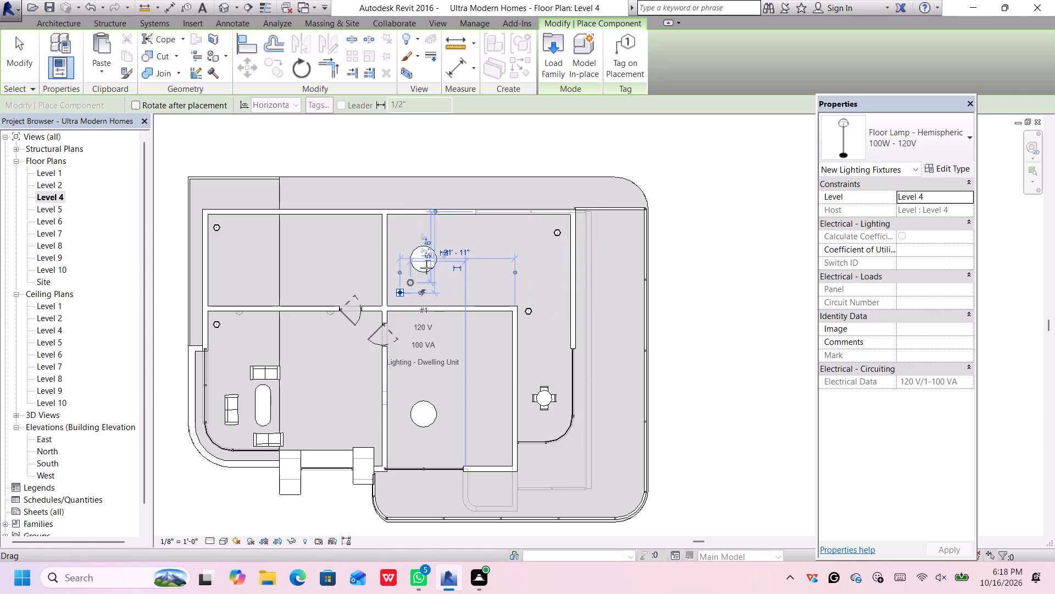
key(Escape)
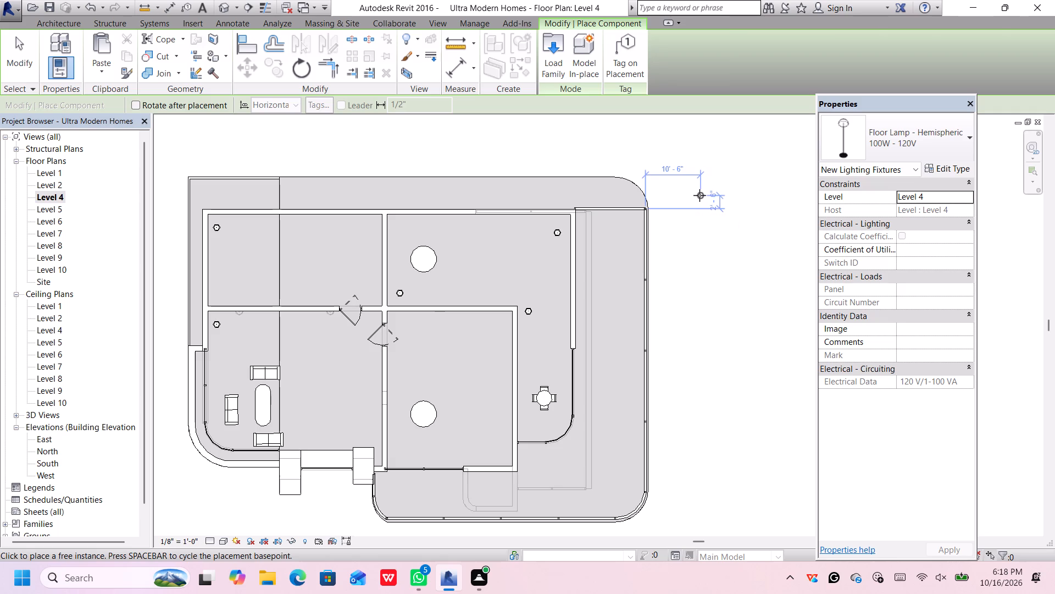
key(Escape)
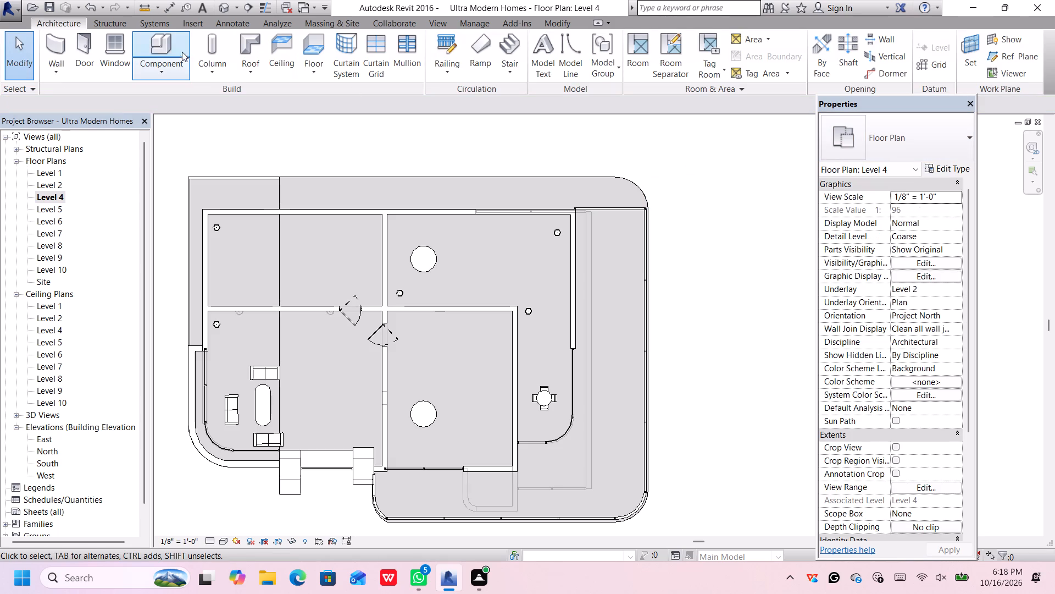
Place a Bed-Box Queen 60" x 79" in Level 4's northwest room, headboard toward the west wall, about 6'-6" from the north wall.
click(153, 45)
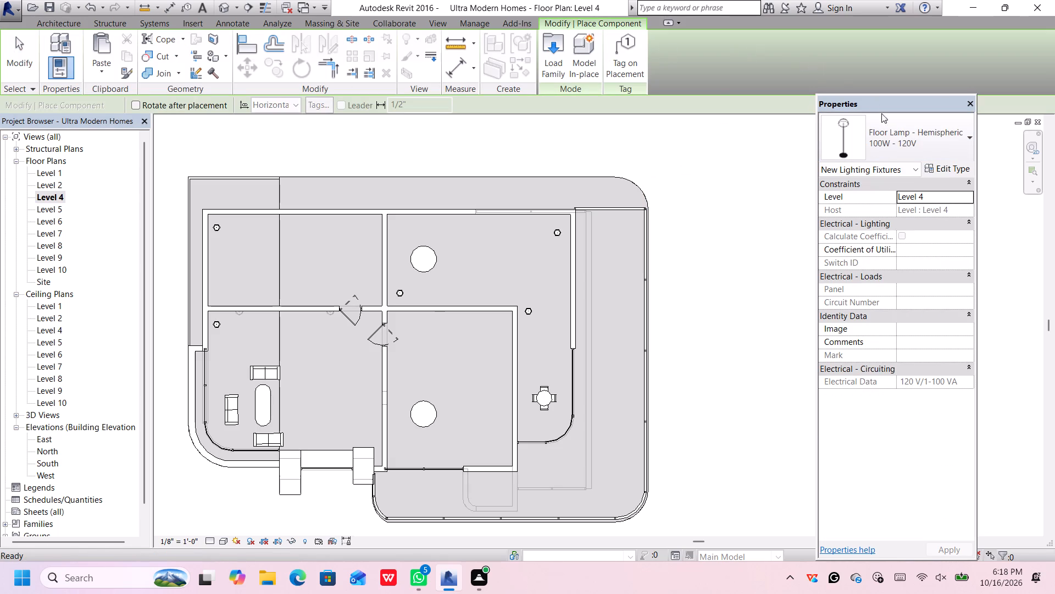
click(891, 132)
scroll(891, 132, down, 1)
scroll(889, 207, down, 5)
scroll(884, 236, up, 1)
scroll(884, 238, down, 2)
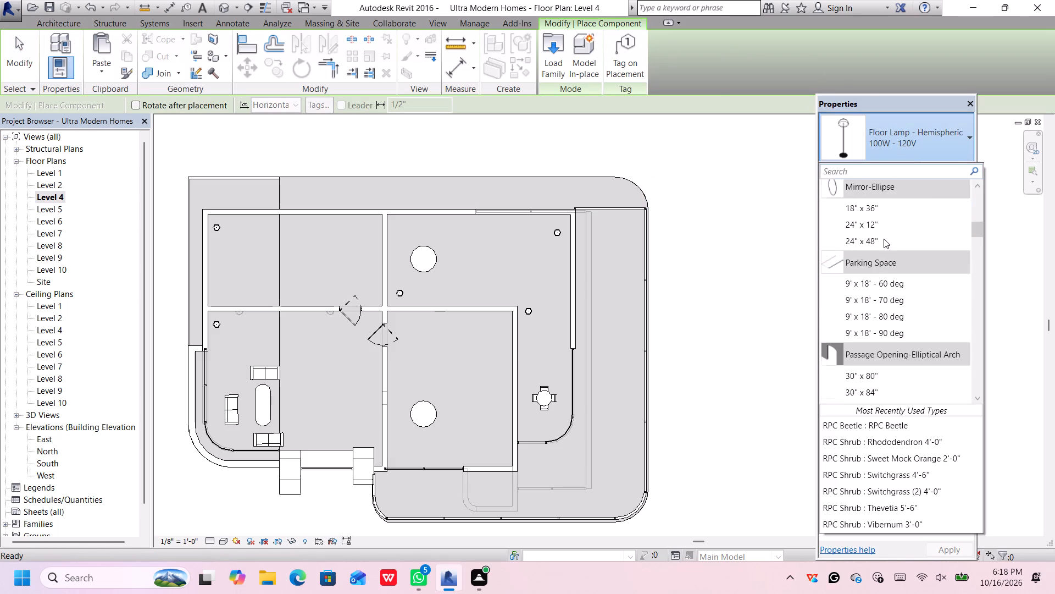
scroll(884, 239, down, 15)
scroll(884, 236, down, 17)
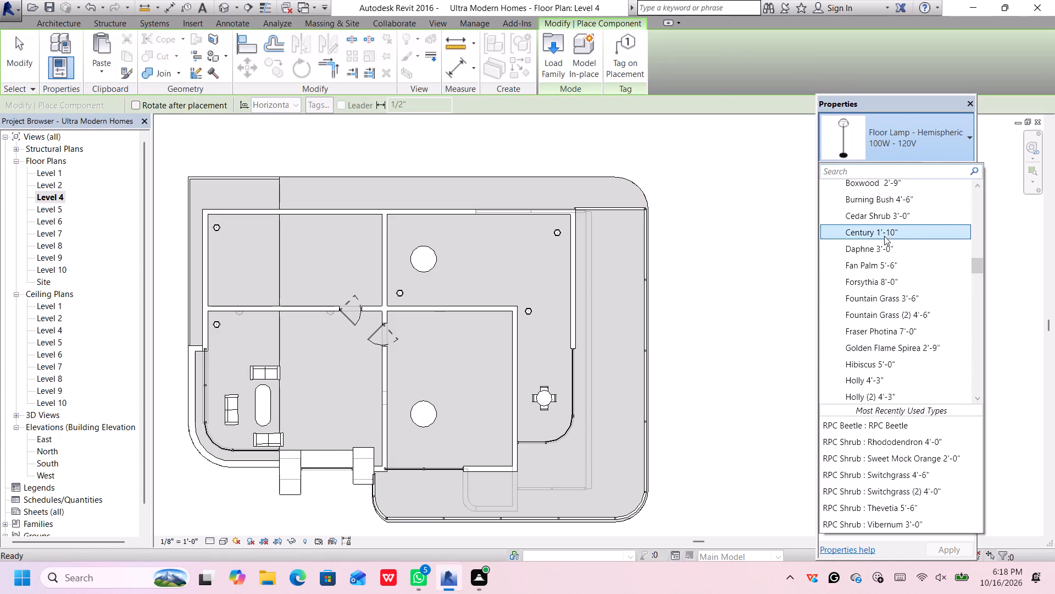
scroll(884, 236, down, 14)
scroll(885, 235, down, 18)
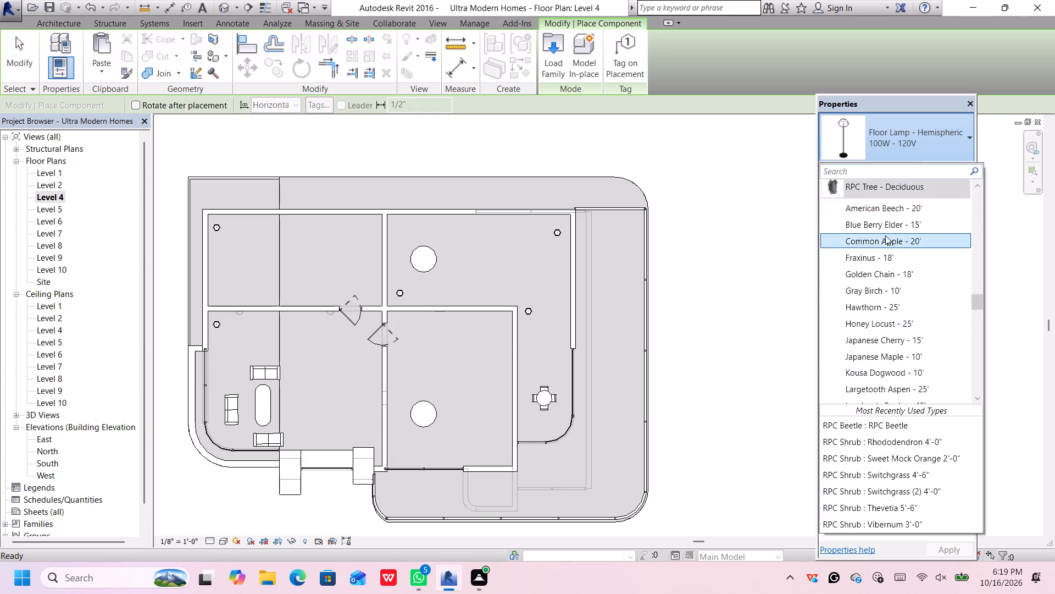
scroll(885, 235, down, 15)
scroll(885, 234, down, 7)
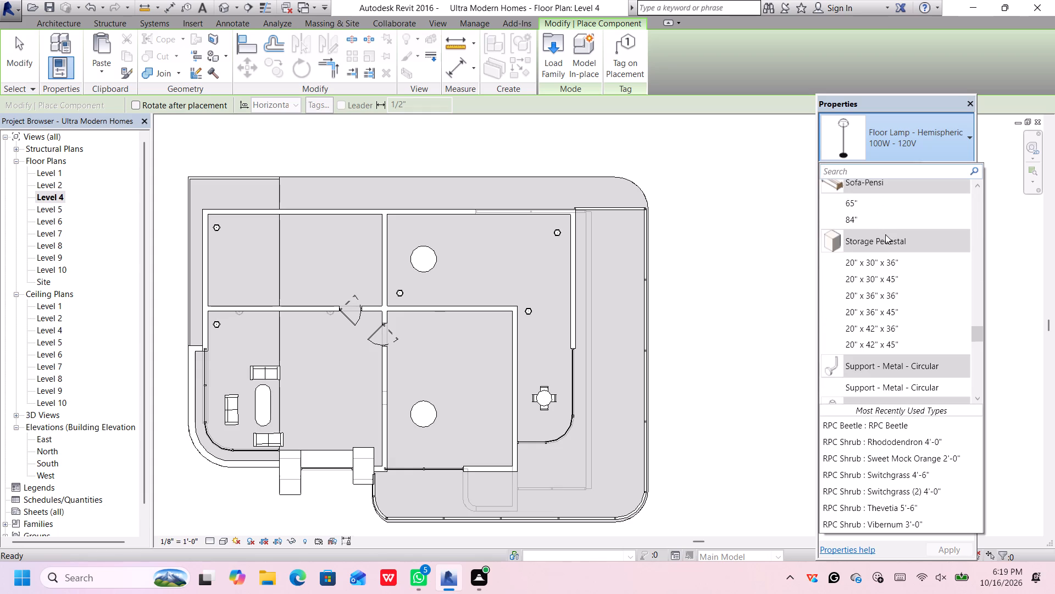
scroll(885, 237, up, 3)
scroll(885, 237, down, 7)
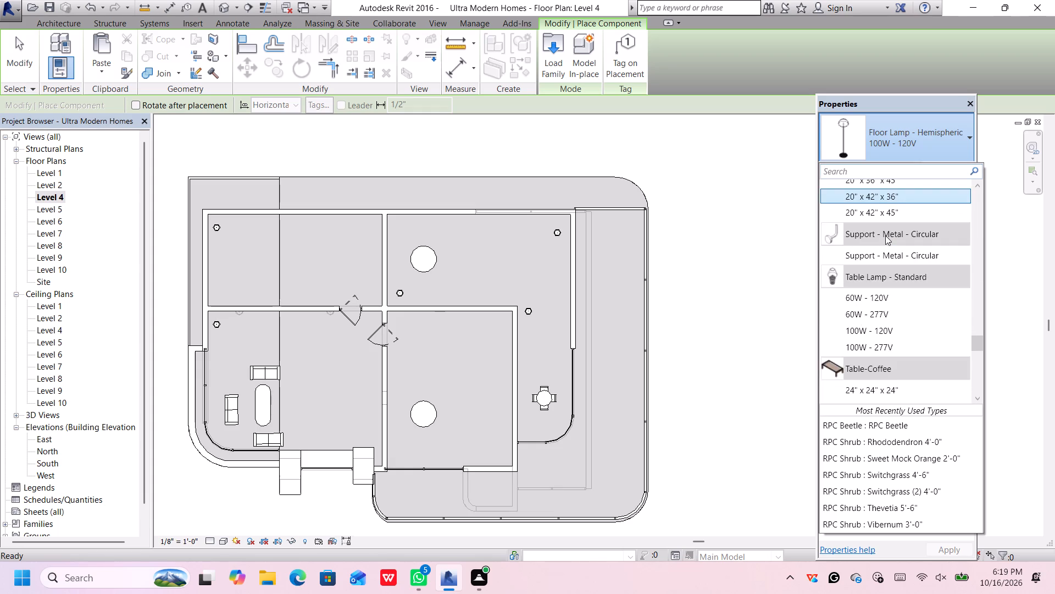
scroll(885, 235, up, 1)
scroll(885, 235, down, 3)
scroll(885, 235, up, 1)
scroll(885, 235, down, 7)
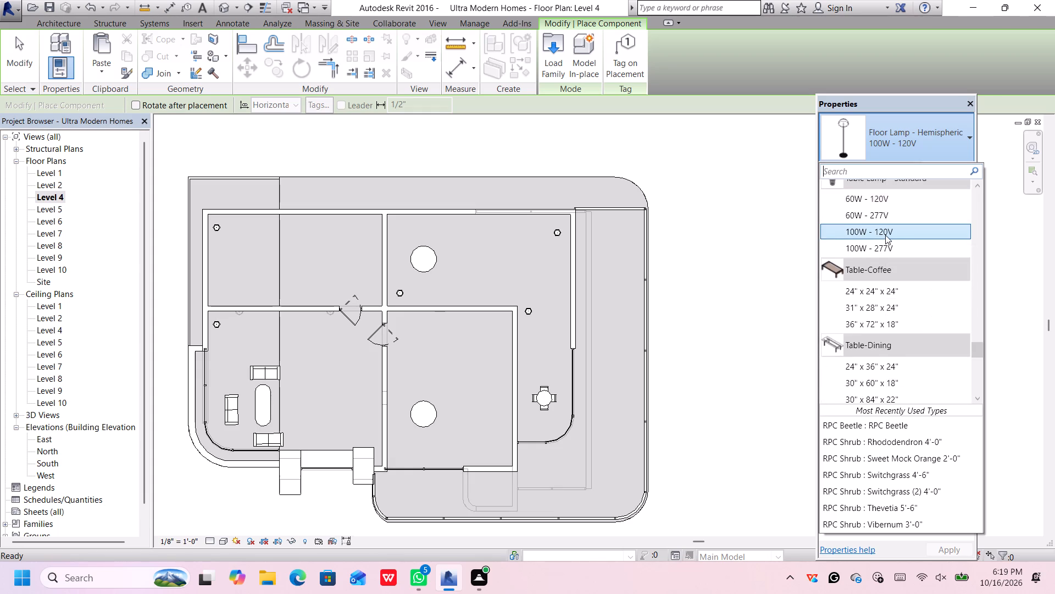
scroll(885, 235, down, 2)
scroll(855, 346, down, 16)
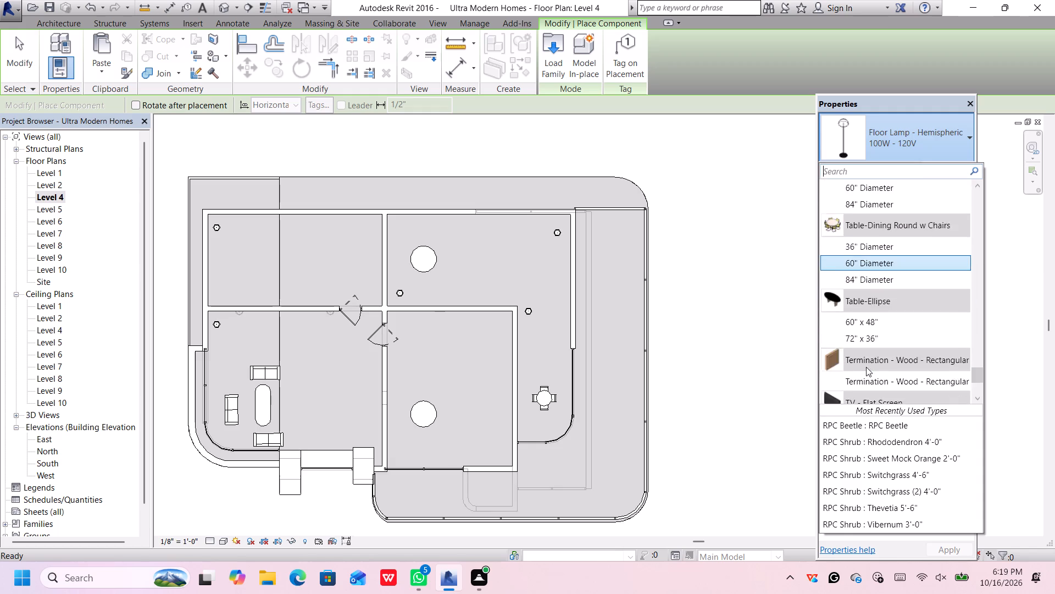
scroll(866, 367, down, 16)
scroll(868, 366, up, 11)
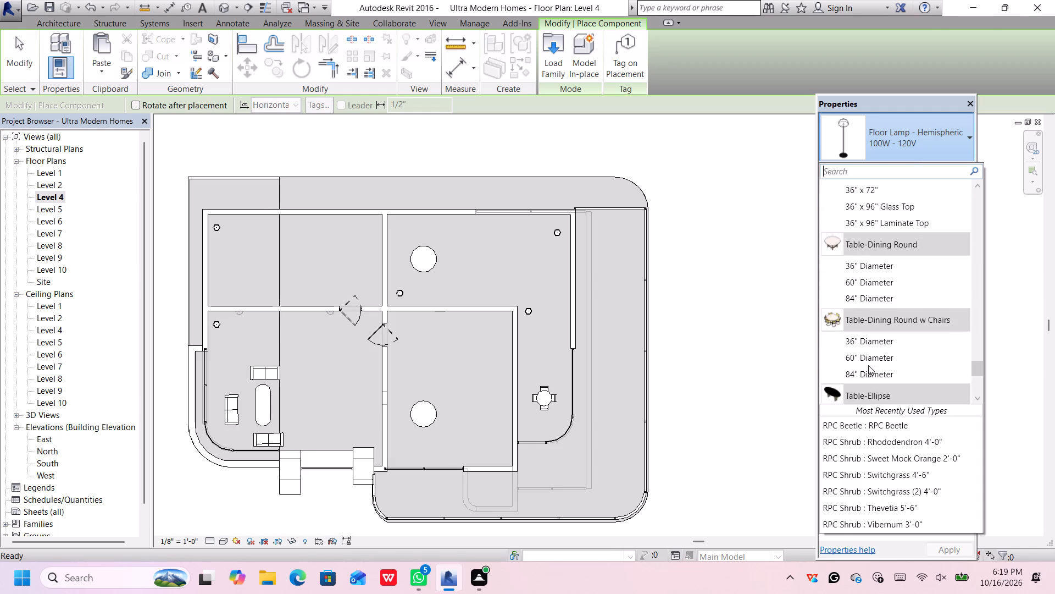
scroll(868, 365, up, 20)
scroll(868, 365, up, 10)
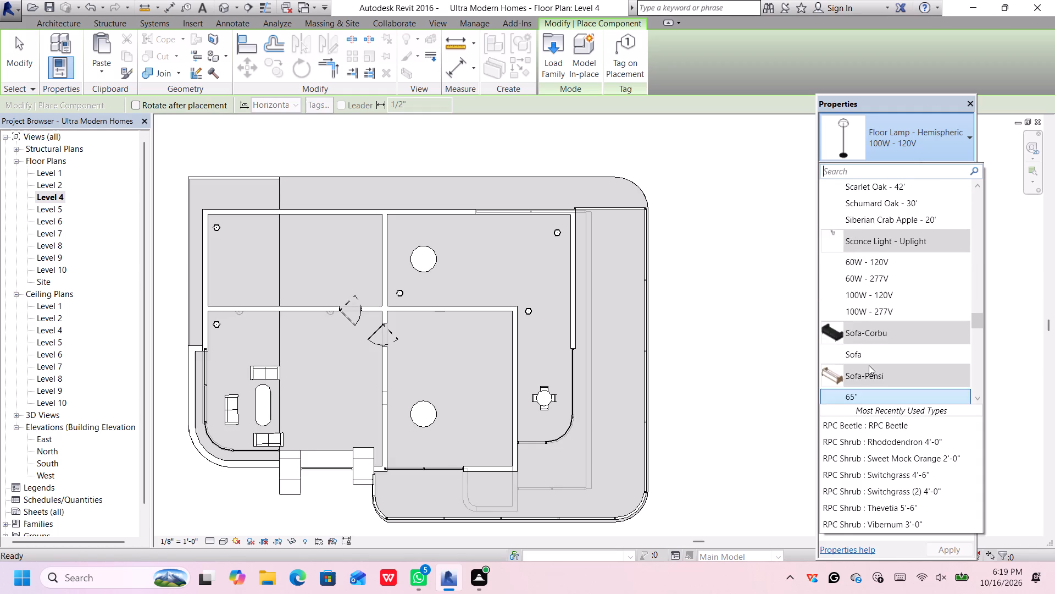
scroll(869, 365, up, 6)
scroll(869, 365, up, 20)
scroll(869, 365, up, 4)
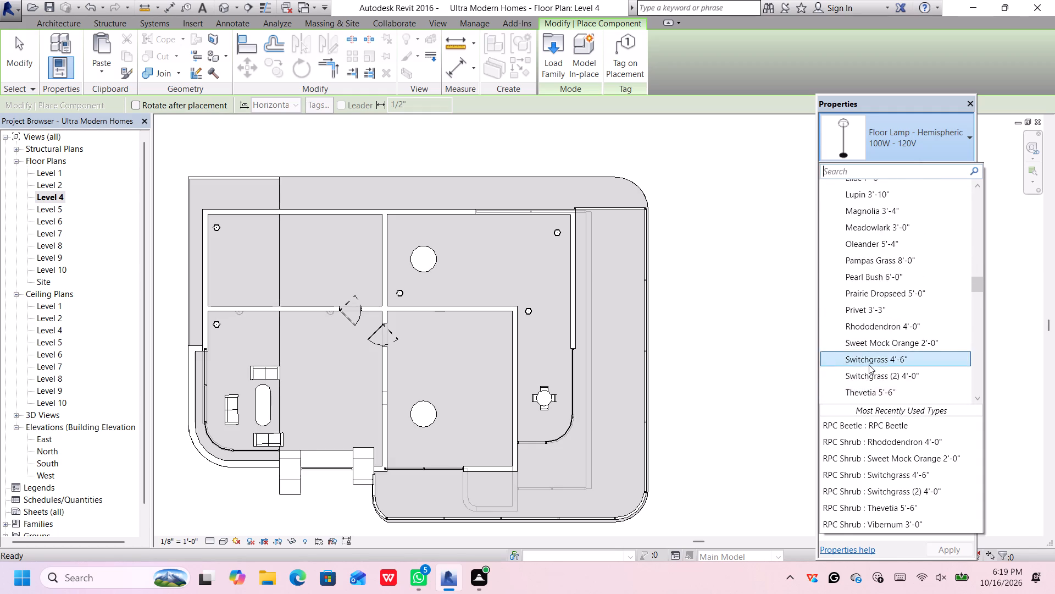
scroll(869, 365, up, 19)
scroll(869, 365, up, 4)
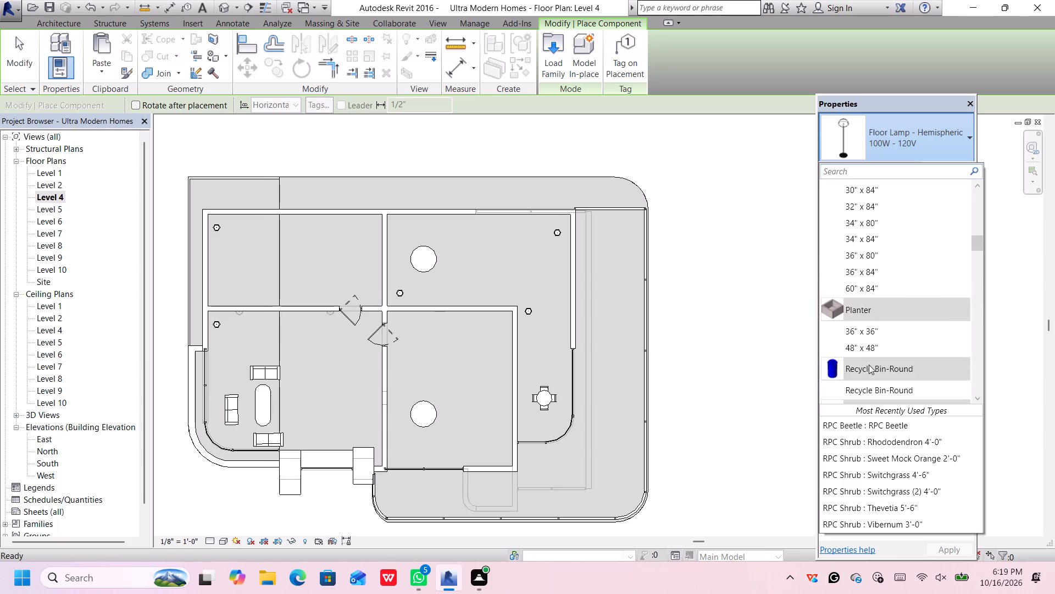
scroll(869, 365, up, 16)
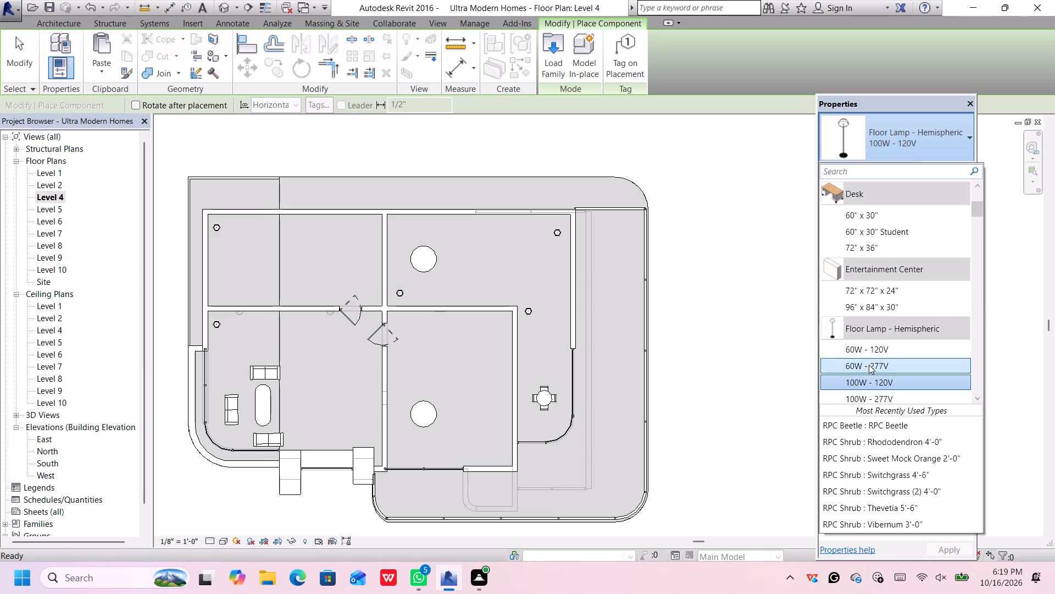
scroll(869, 365, up, 9)
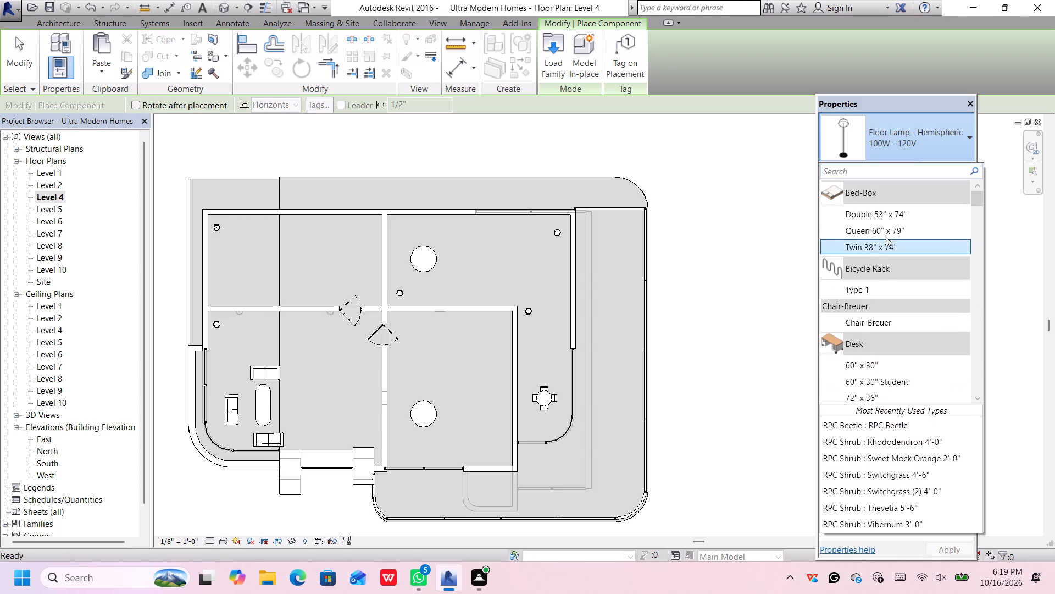
click(896, 227)
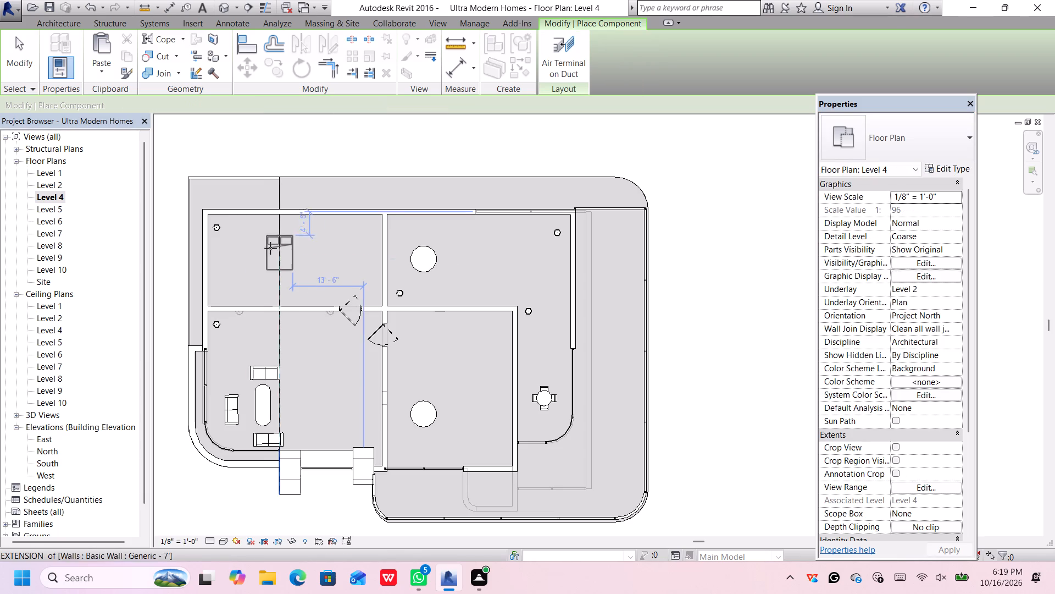
key(space)
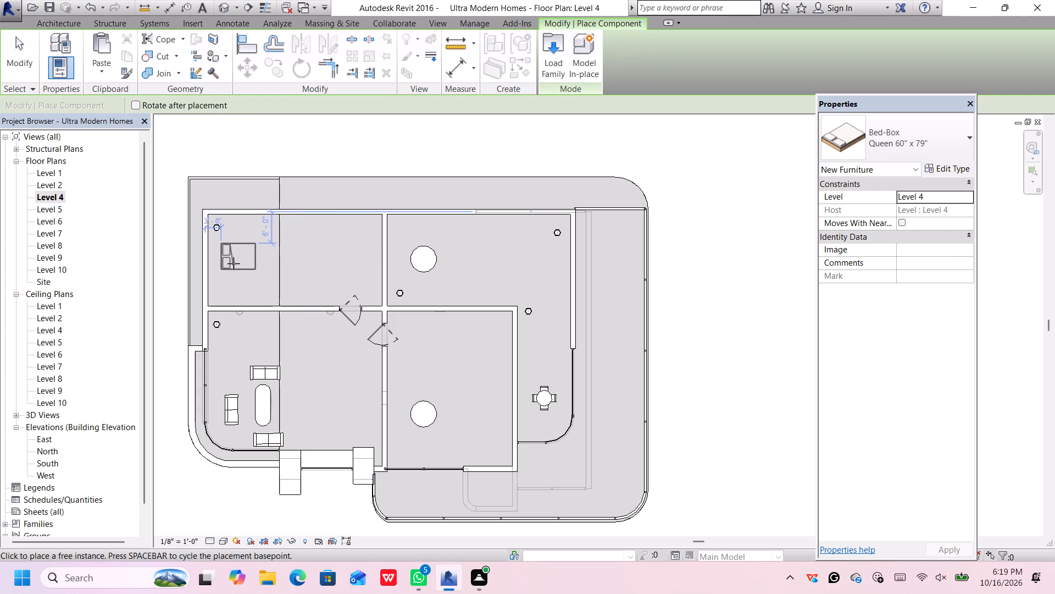
click(228, 264)
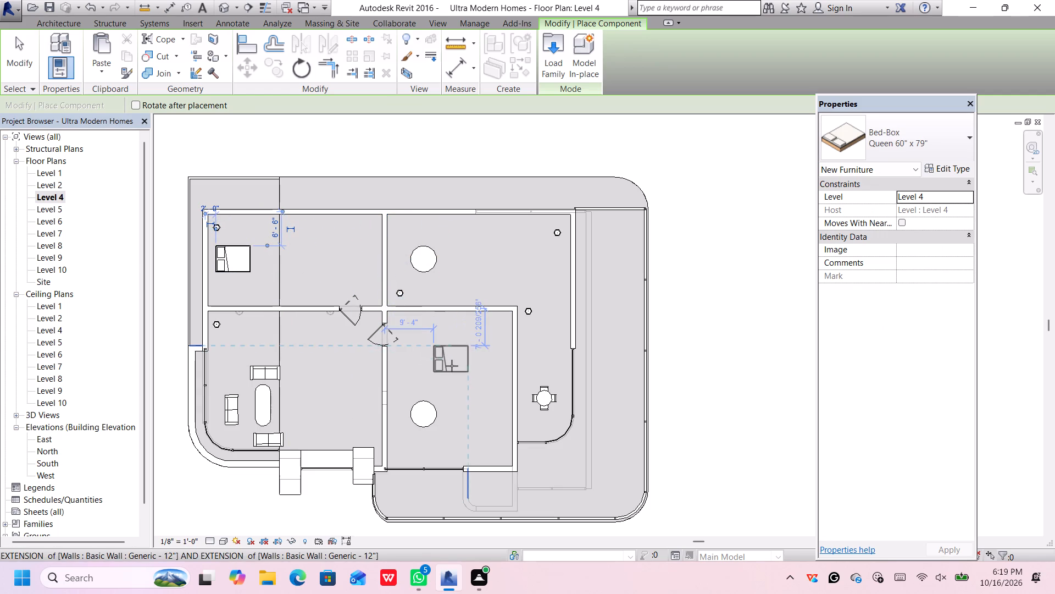
Place two Bed-Box Queen 60" x 79" beds side by side in Level 4's southeast room, headboards toward the east wall, dismissing the notification card.
key(space)
key(space)
key(space)
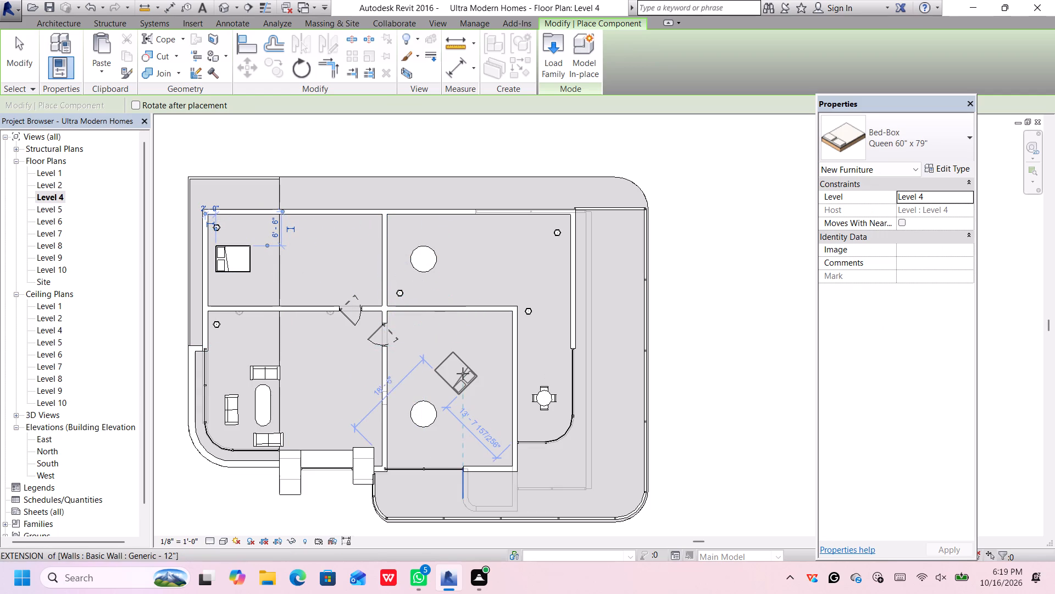
key(space)
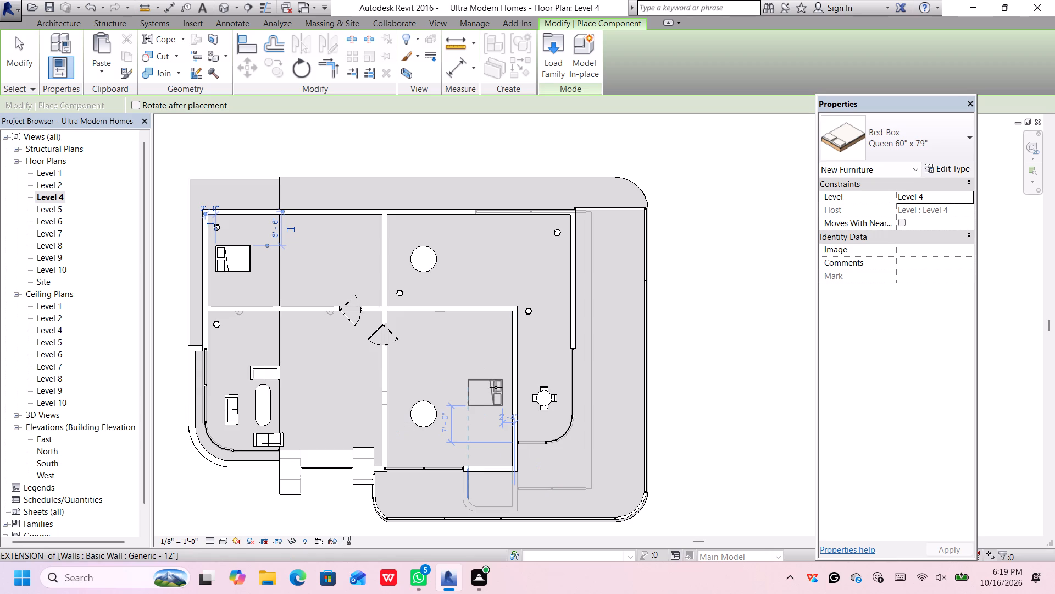
click(493, 407)
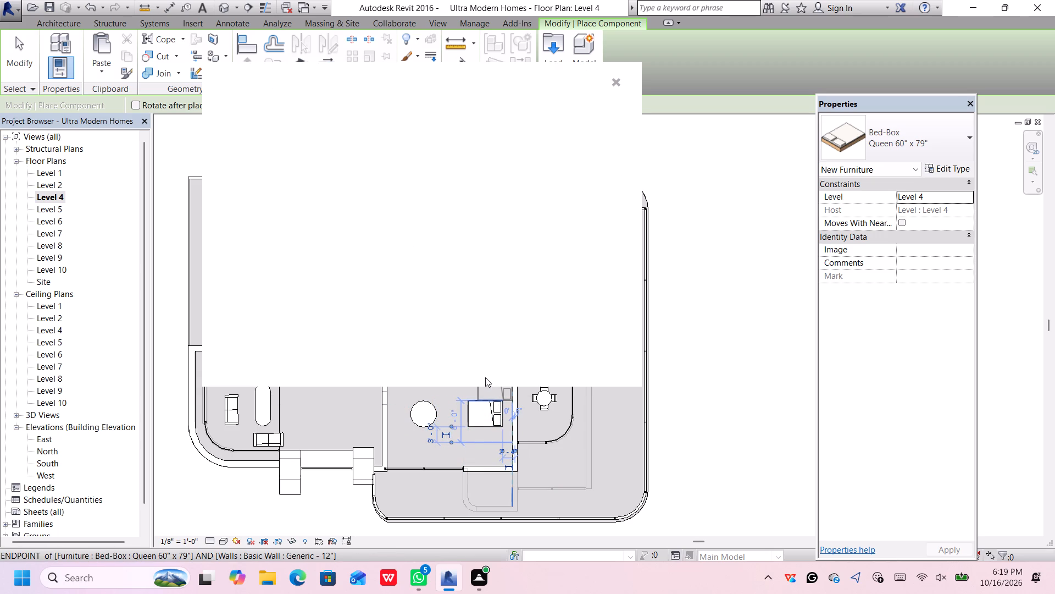
click(615, 81)
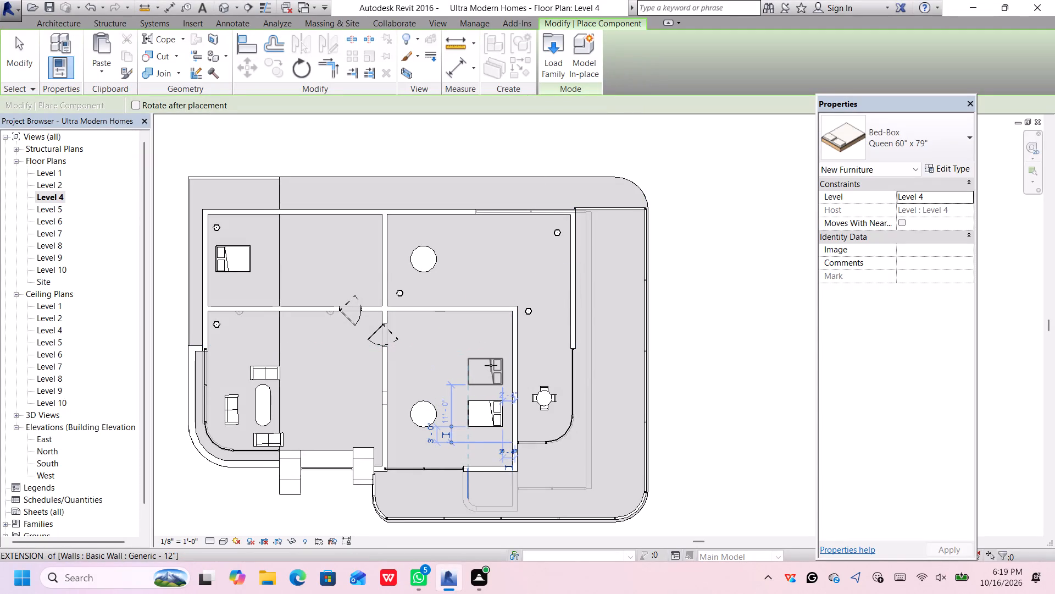
click(490, 366)
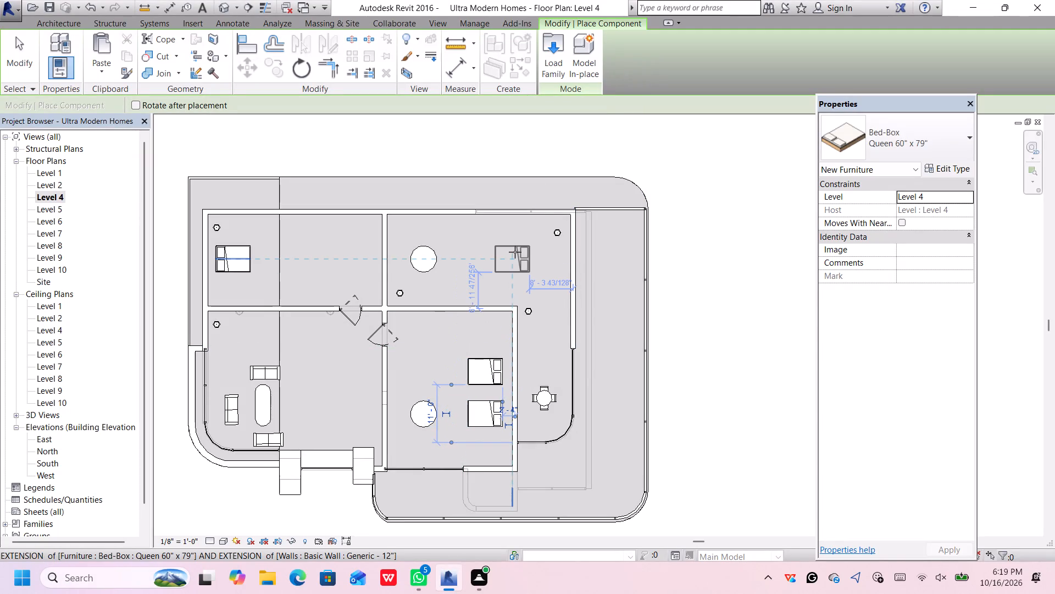
key(Escape)
key(Escape)
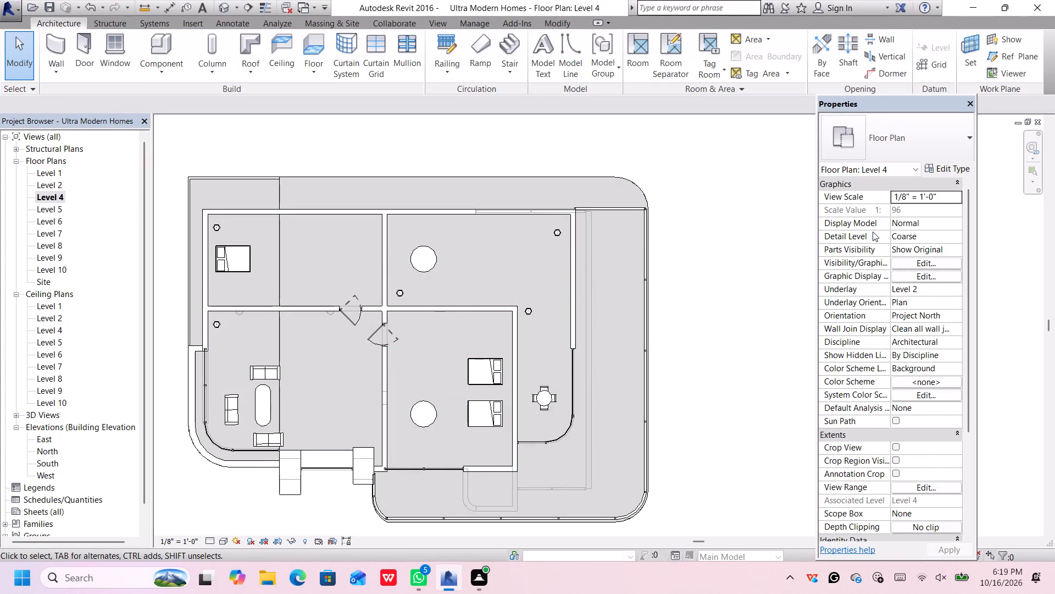
Place three Recycle Bin-Round components: southwest room's southeast corner, northwest room's northeast corner, and the northeast room's south side near the inner wall corner.
click(168, 40)
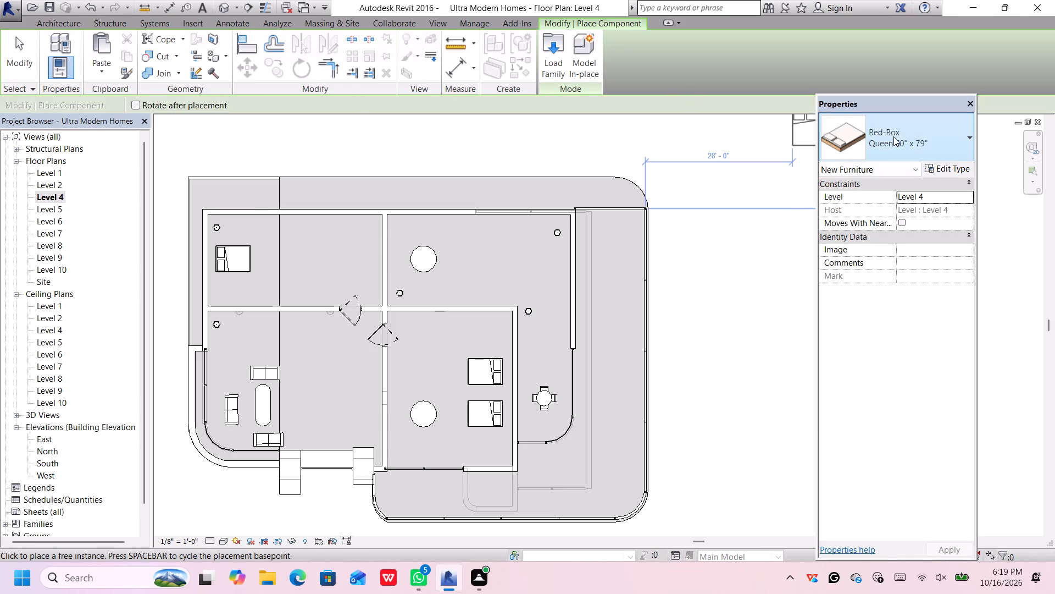
click(893, 136)
scroll(884, 300, up, 3)
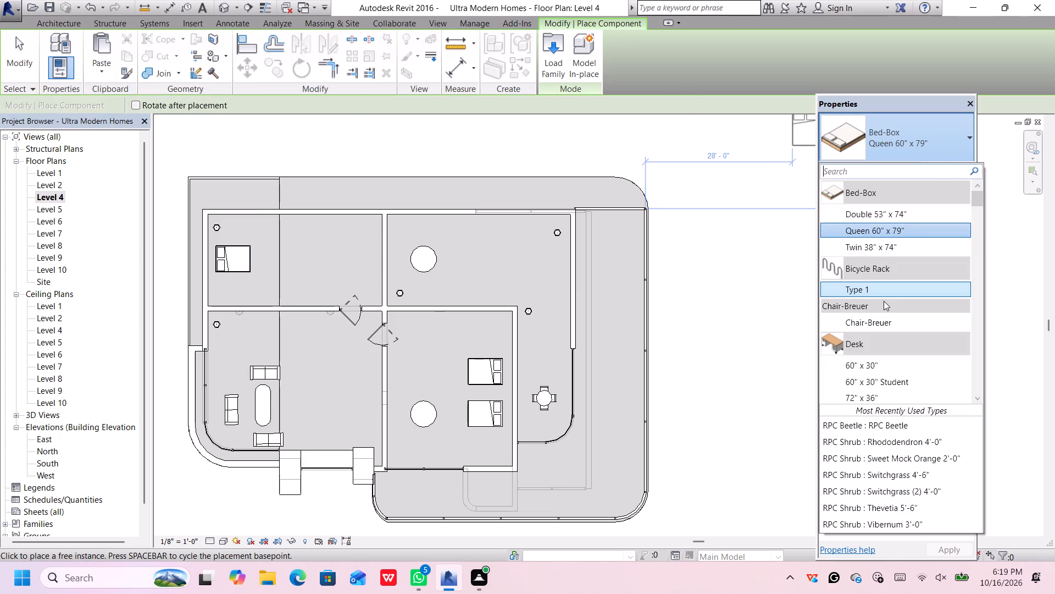
scroll(887, 306, down, 18)
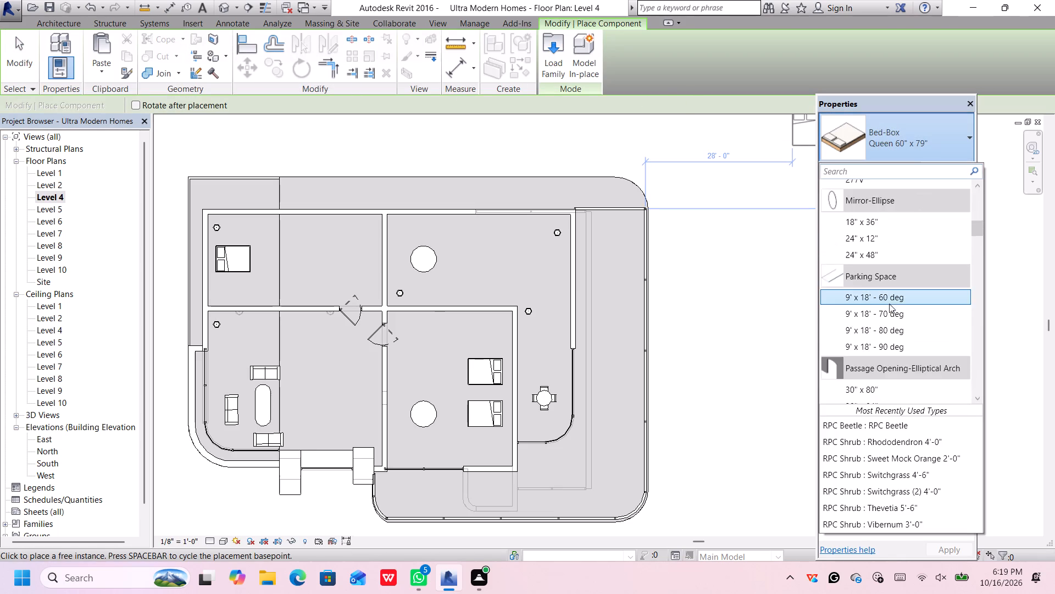
scroll(889, 304, down, 19)
scroll(887, 284, up, 1)
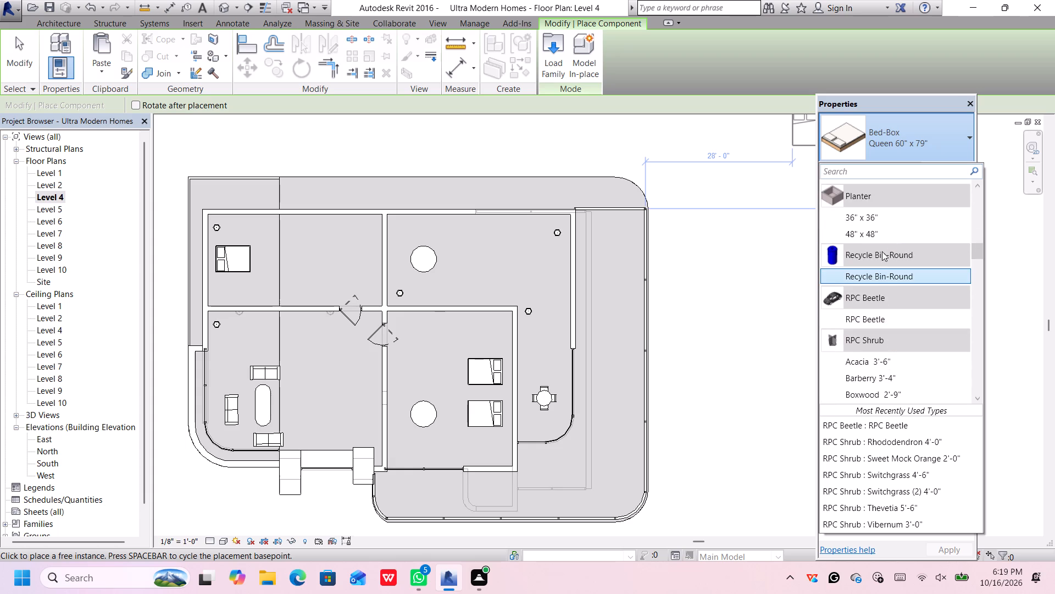
click(882, 255)
click(884, 274)
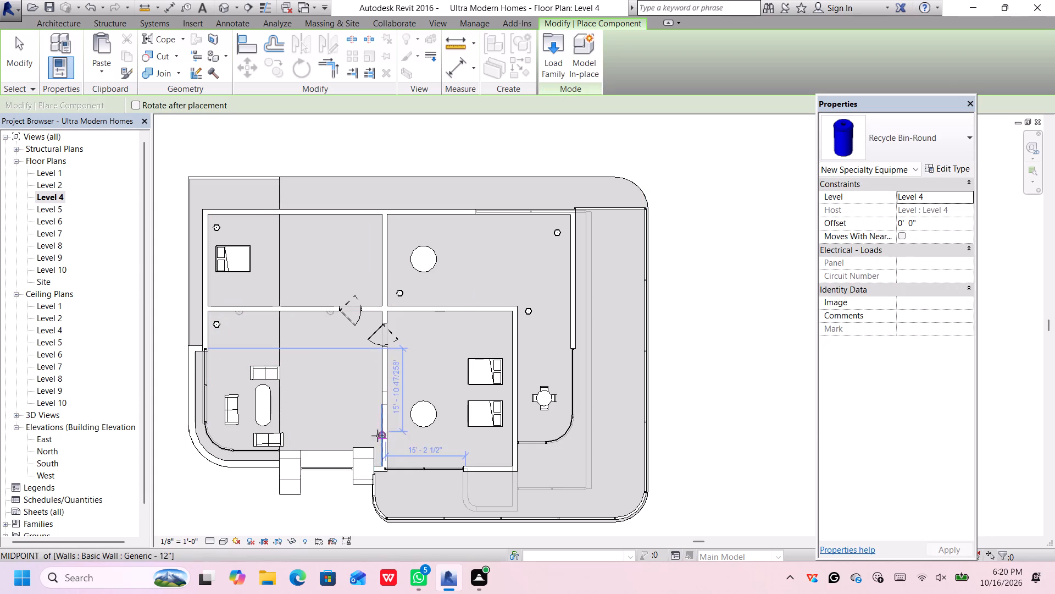
click(362, 436)
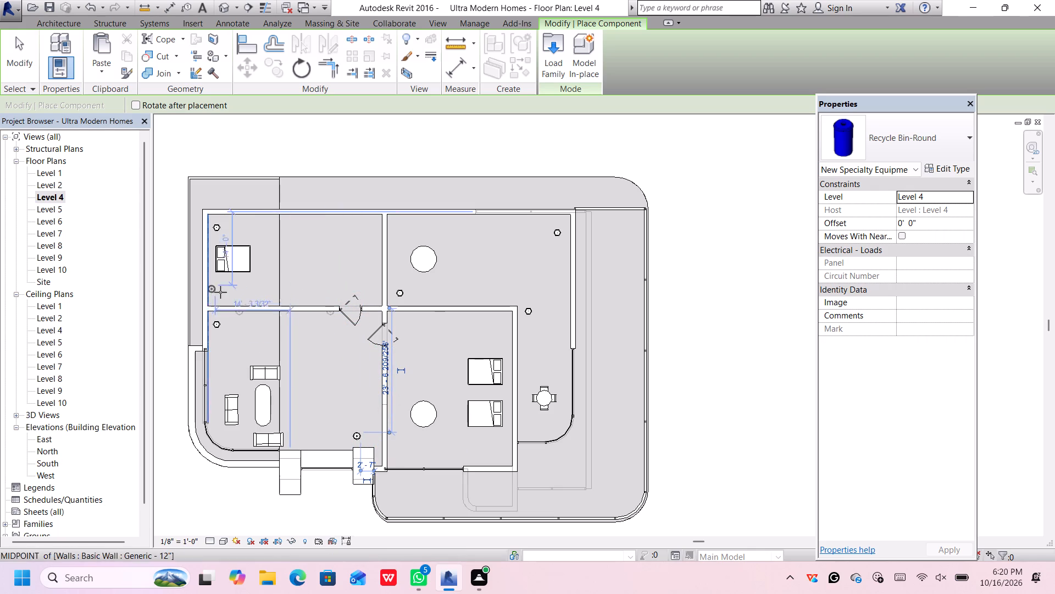
click(369, 229)
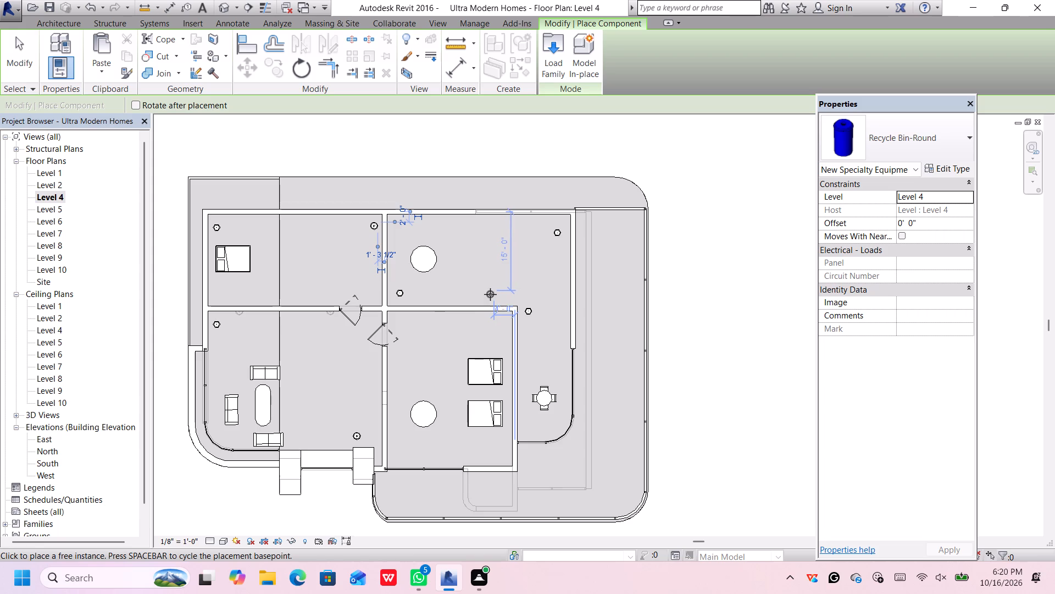
click(497, 296)
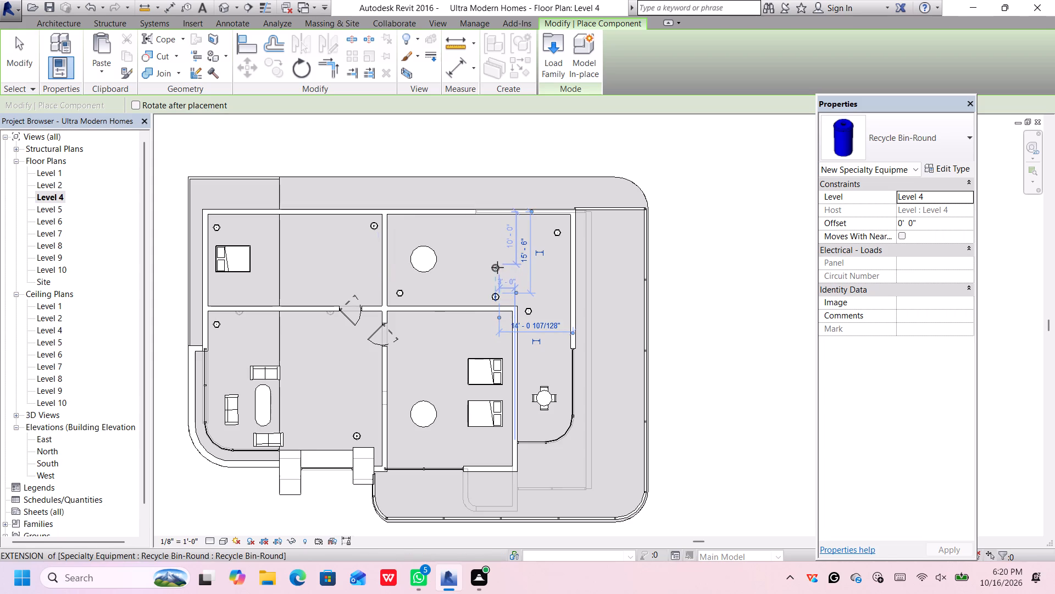
key(Escape)
Place four Planter 36" x 36": east area southwest of the dining table, southeast room's southwest corner, southwest room's west side, northeast room near the north wall.
click(882, 141)
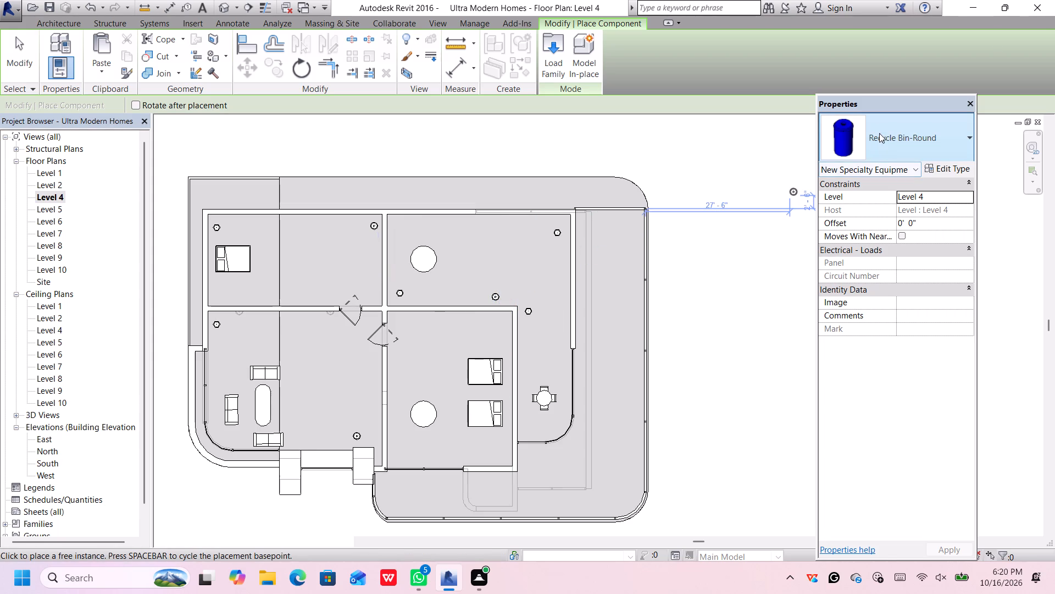
scroll(870, 357, down, 2)
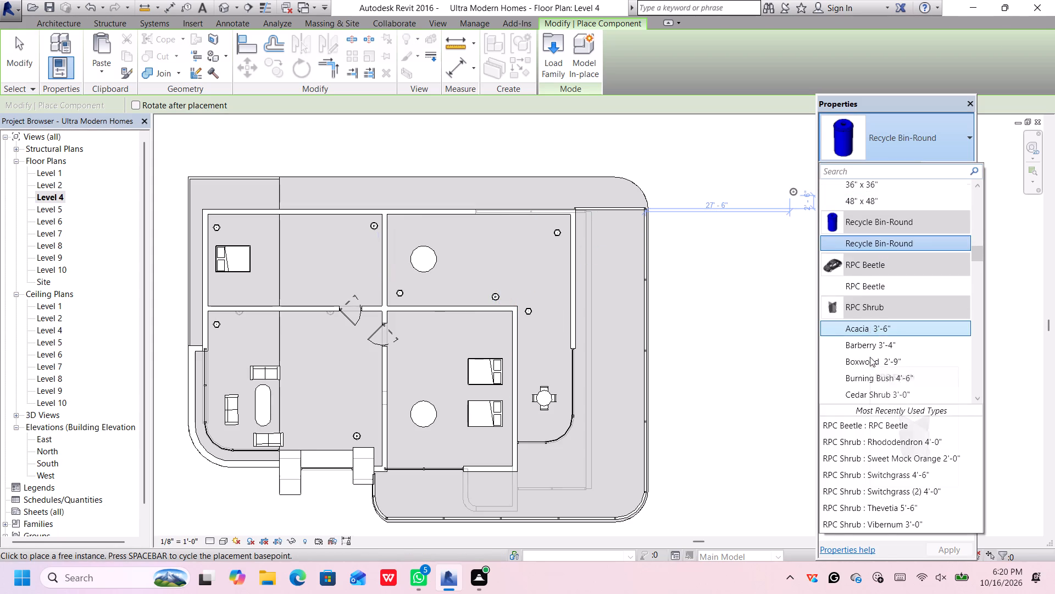
scroll(870, 357, down, 1)
scroll(870, 355, down, 20)
scroll(870, 355, down, 13)
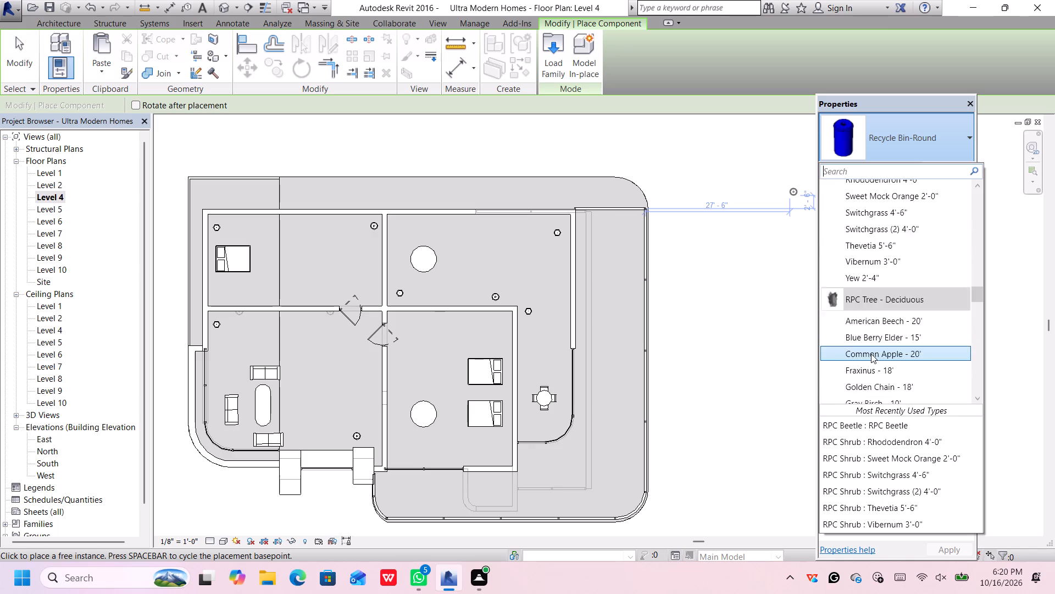
scroll(871, 354, down, 9)
scroll(871, 354, down, 20)
scroll(871, 354, down, 8)
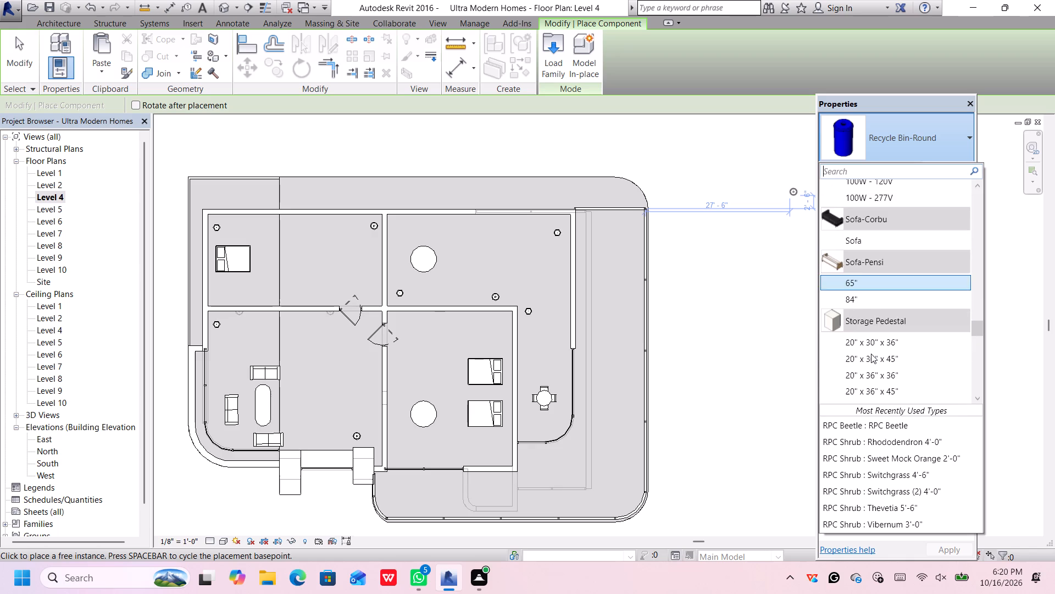
scroll(871, 354, down, 16)
scroll(872, 354, up, 1)
scroll(872, 354, down, 2)
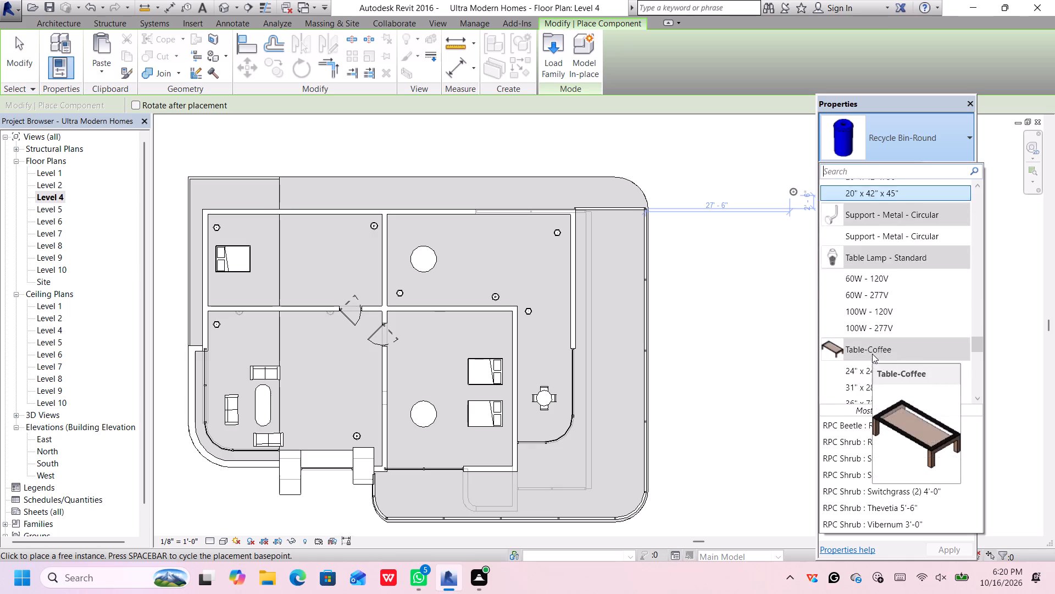
scroll(872, 354, down, 1)
scroll(872, 354, up, 6)
scroll(872, 354, up, 15)
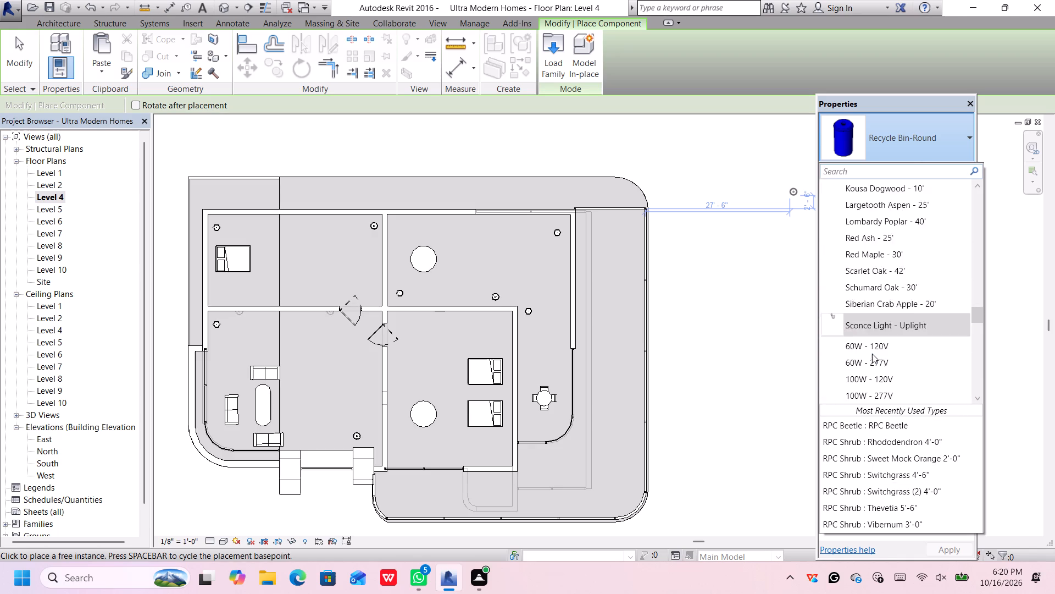
scroll(872, 354, up, 20)
scroll(872, 354, up, 17)
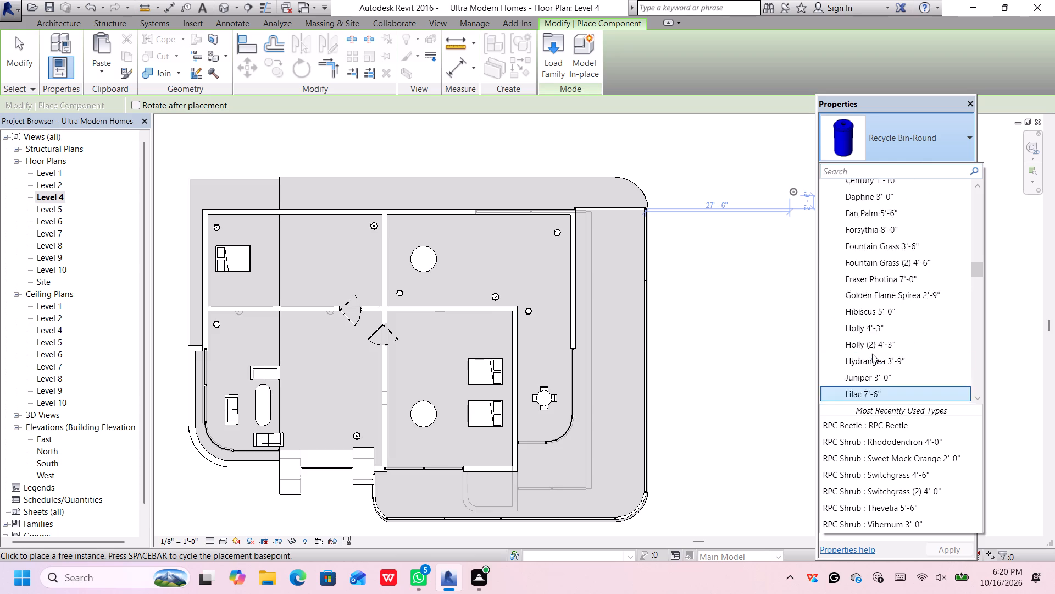
scroll(872, 354, up, 14)
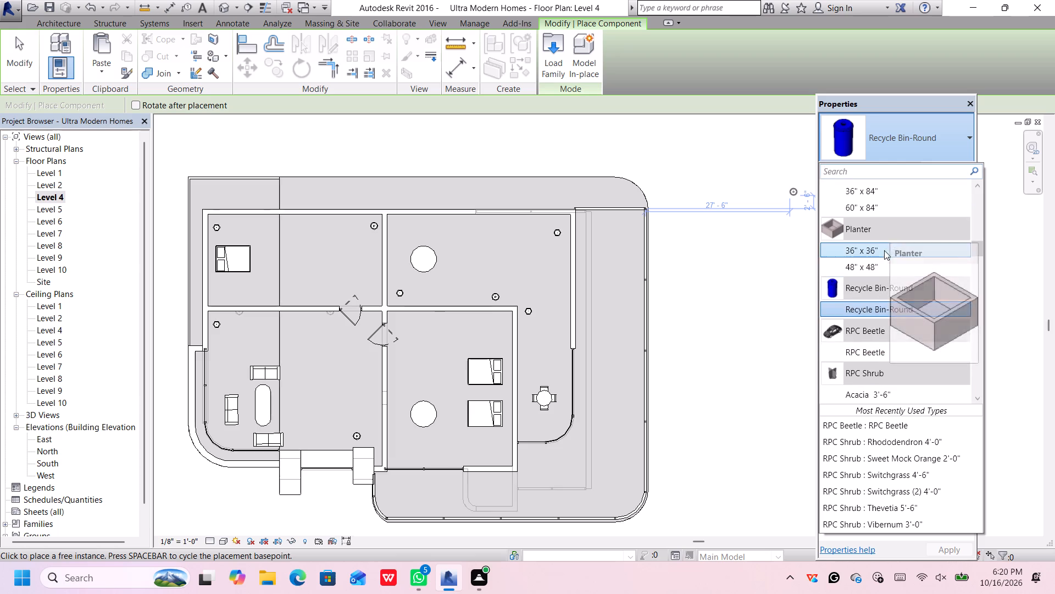
click(878, 252)
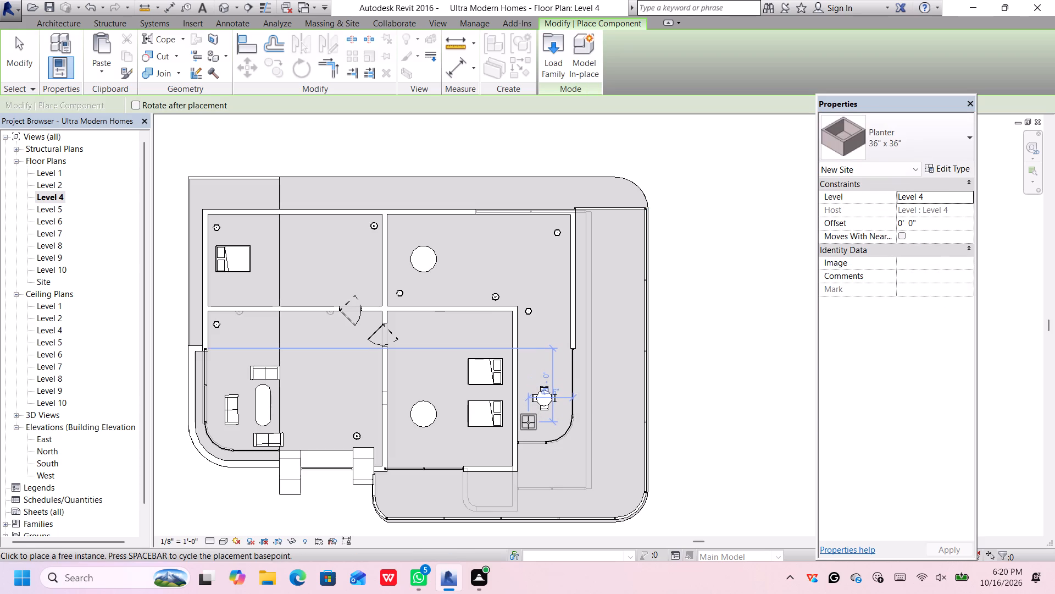
click(528, 422)
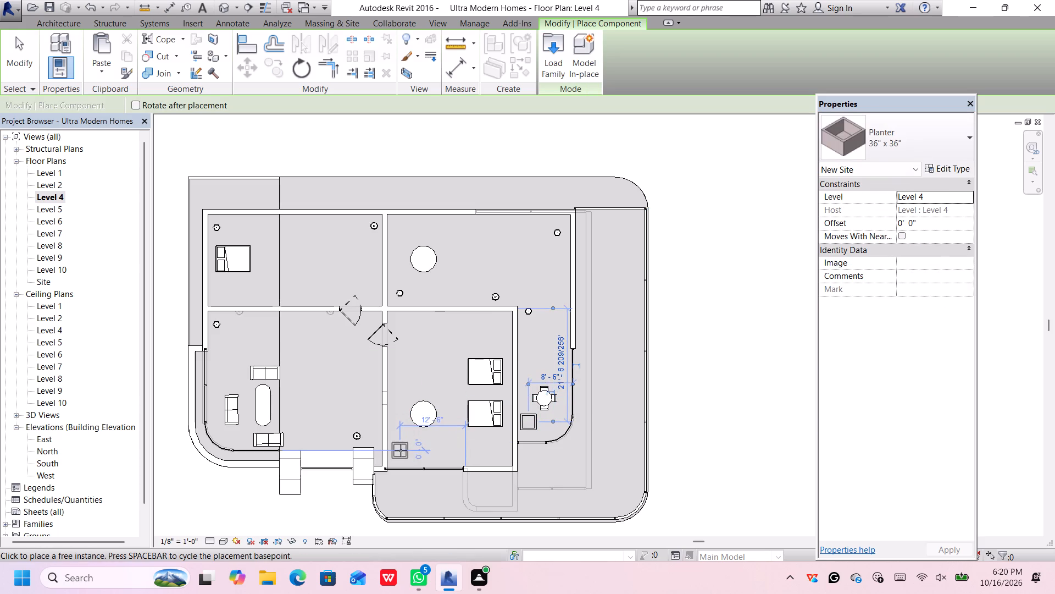
click(399, 449)
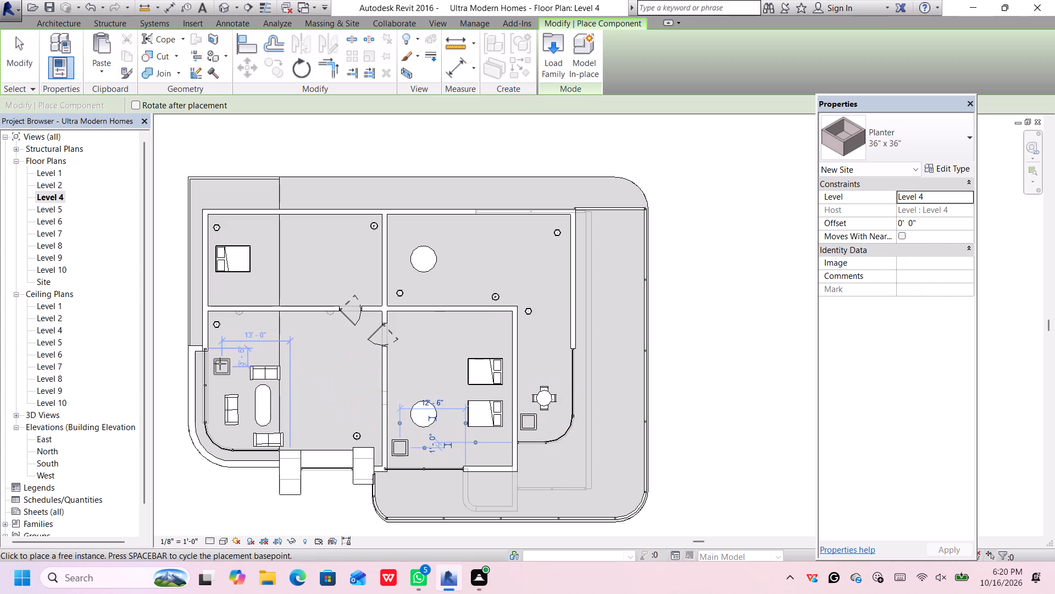
click(220, 358)
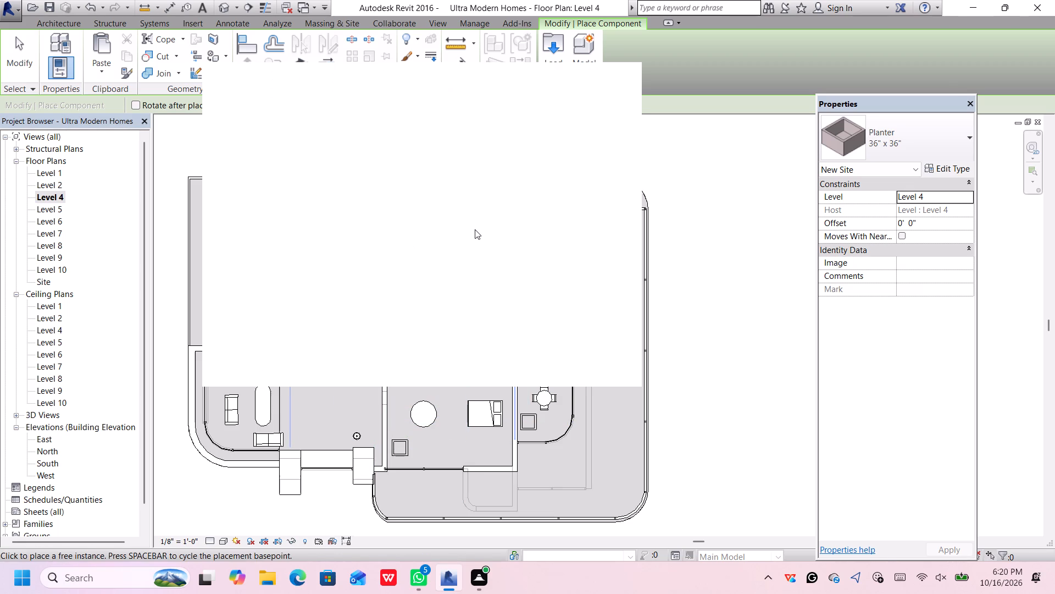
click(475, 229)
click(619, 81)
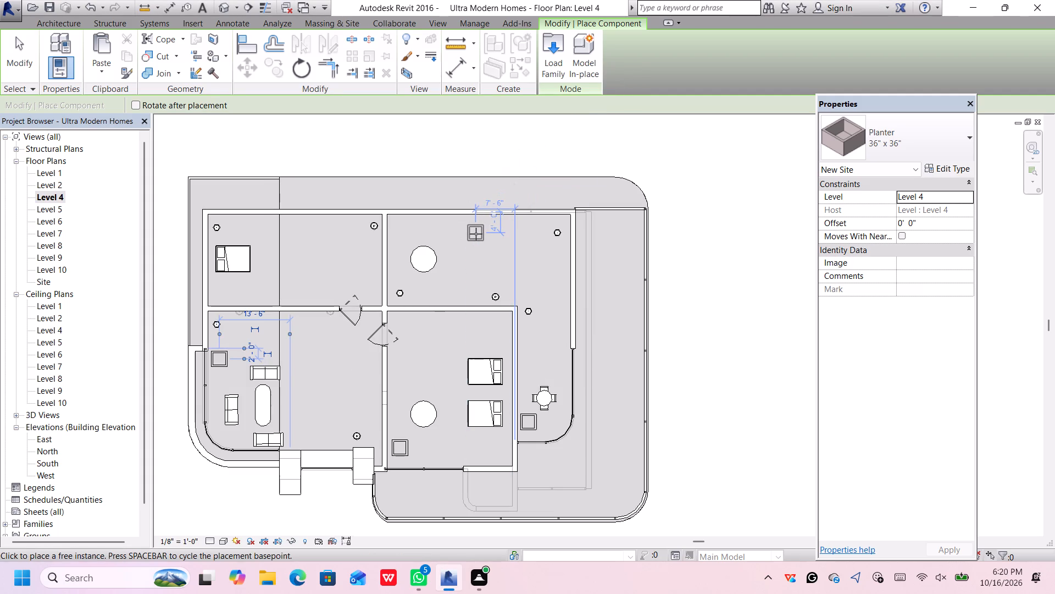
click(476, 234)
key(Escape)
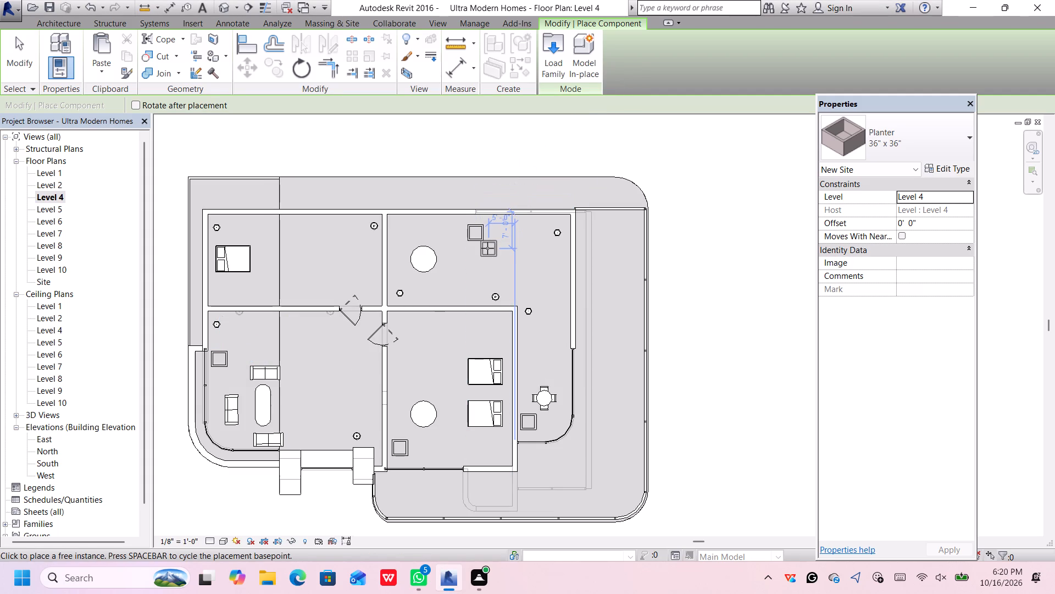
key(Escape)
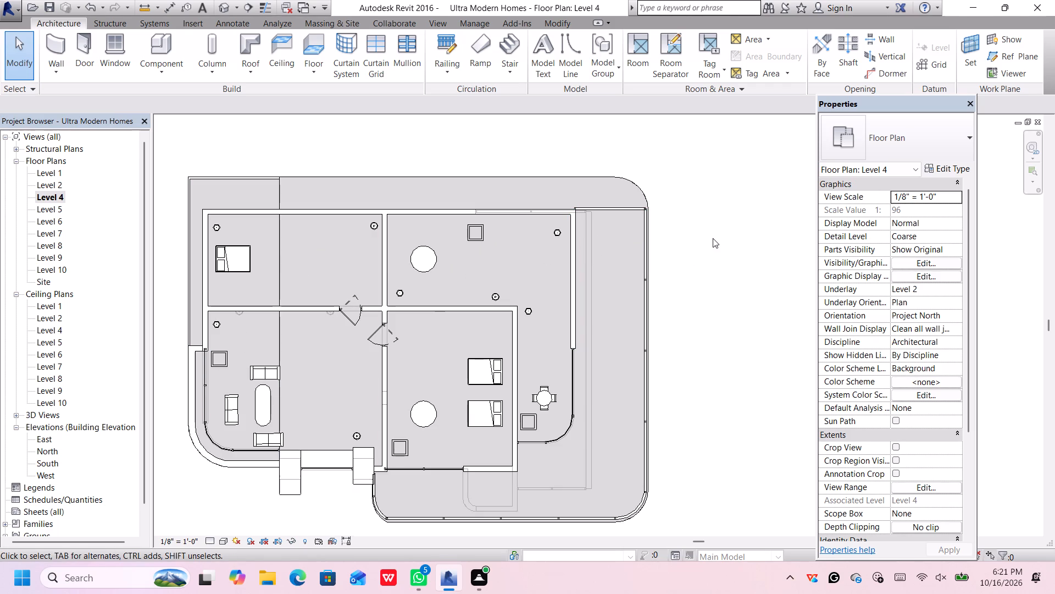
In the default 3D view, rotate the Level 6 RPC Beetle behind the west-side storefront glazing by 180 degrees.
click(218, 4)
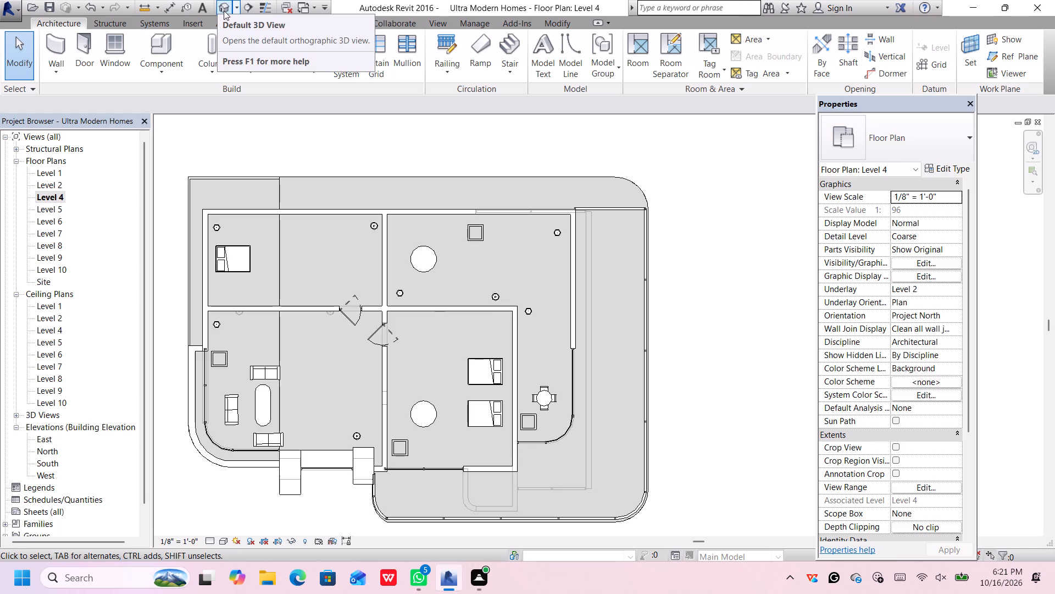
click(227, 2)
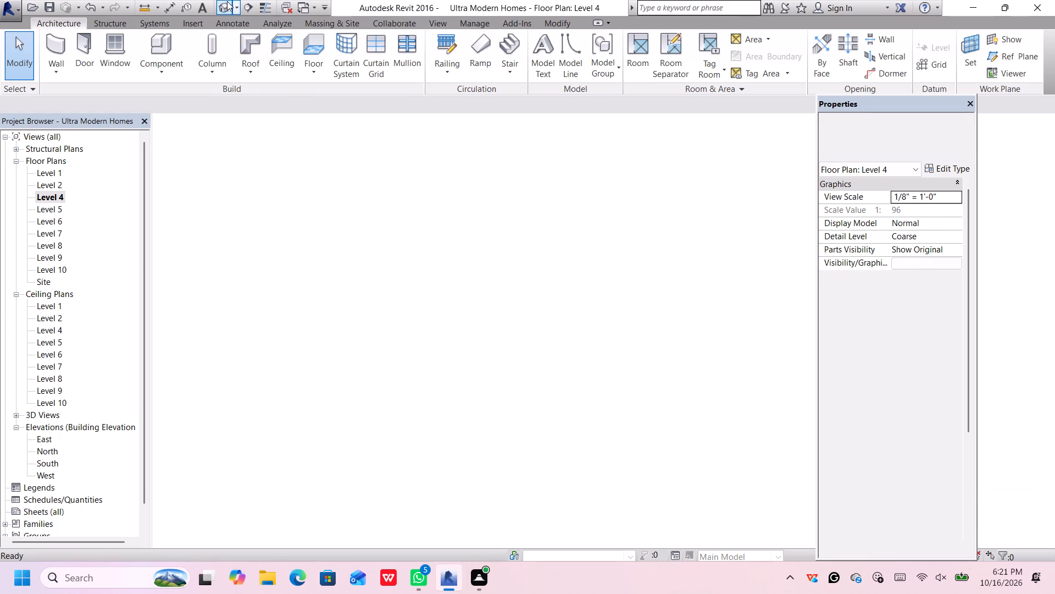
scroll(519, 332, up, 4)
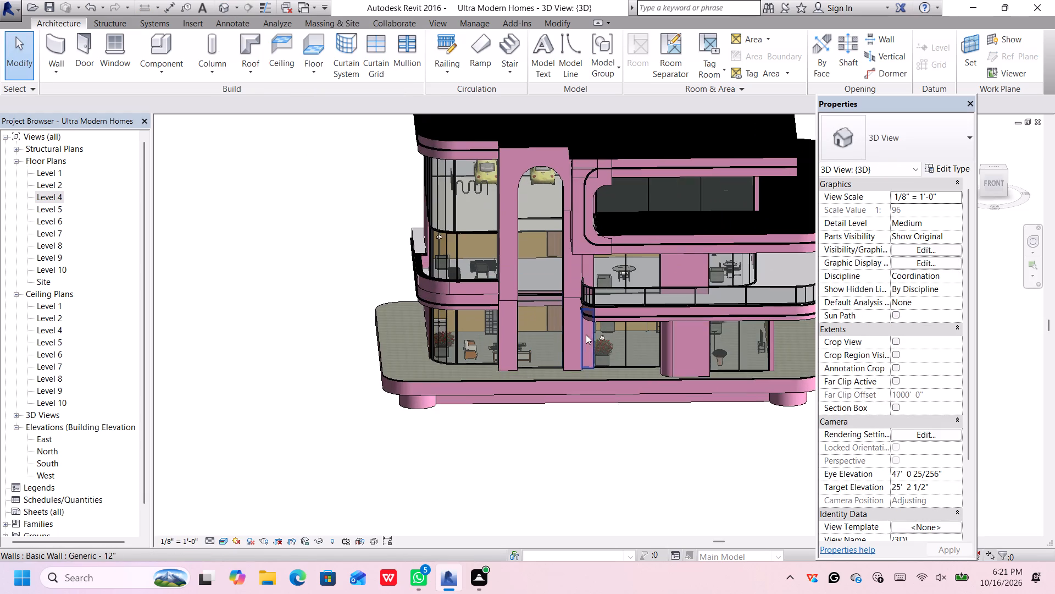
scroll(588, 337, up, 3)
click(619, 349)
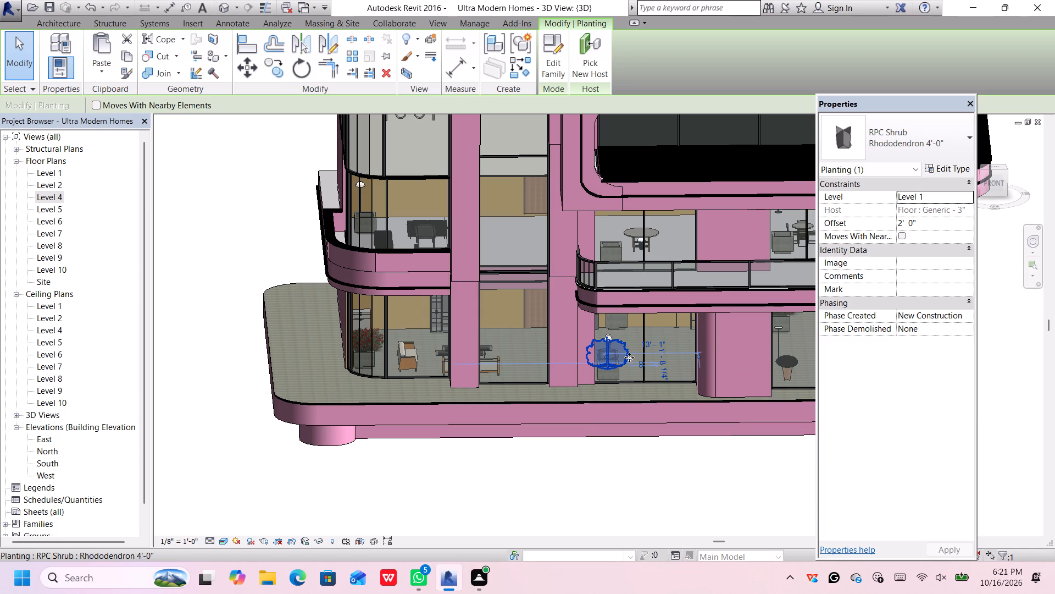
scroll(637, 368, down, 4)
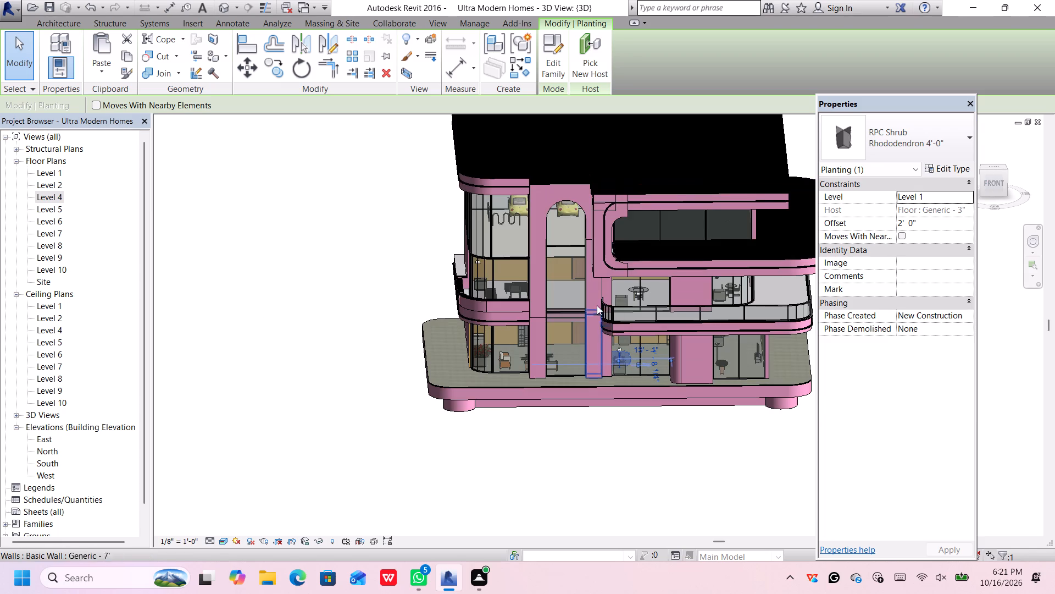
middle_drag(652, 239, 614, 240)
scroll(513, 220, up, 5)
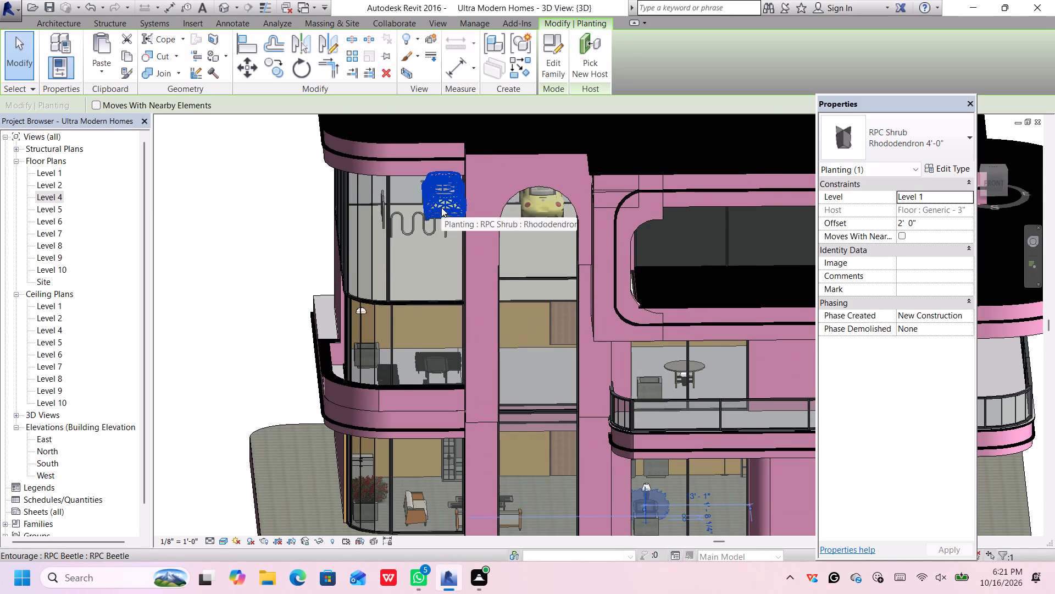
scroll(441, 207, up, 5)
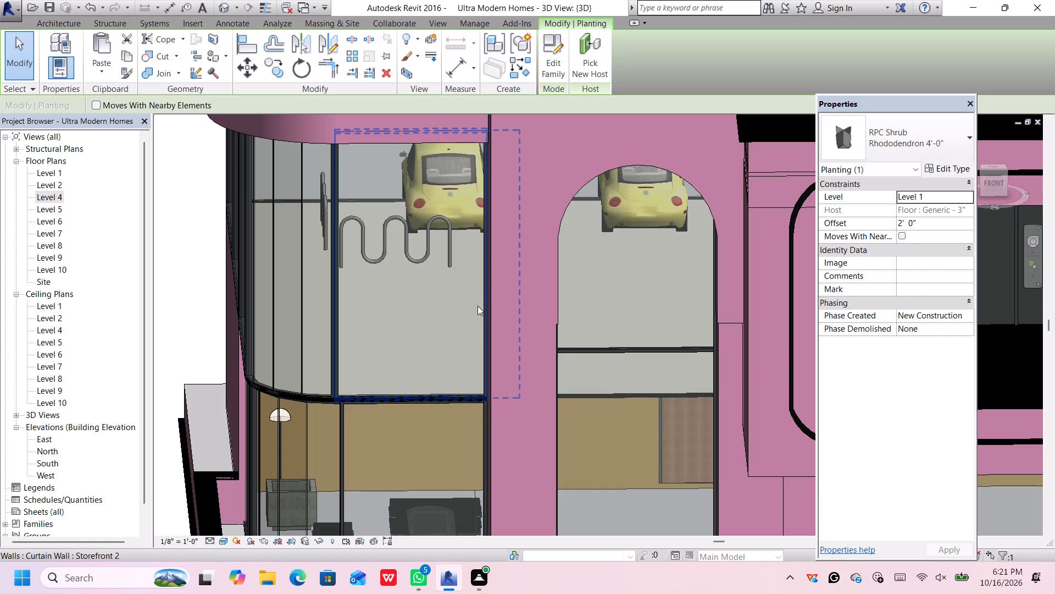
click(453, 210)
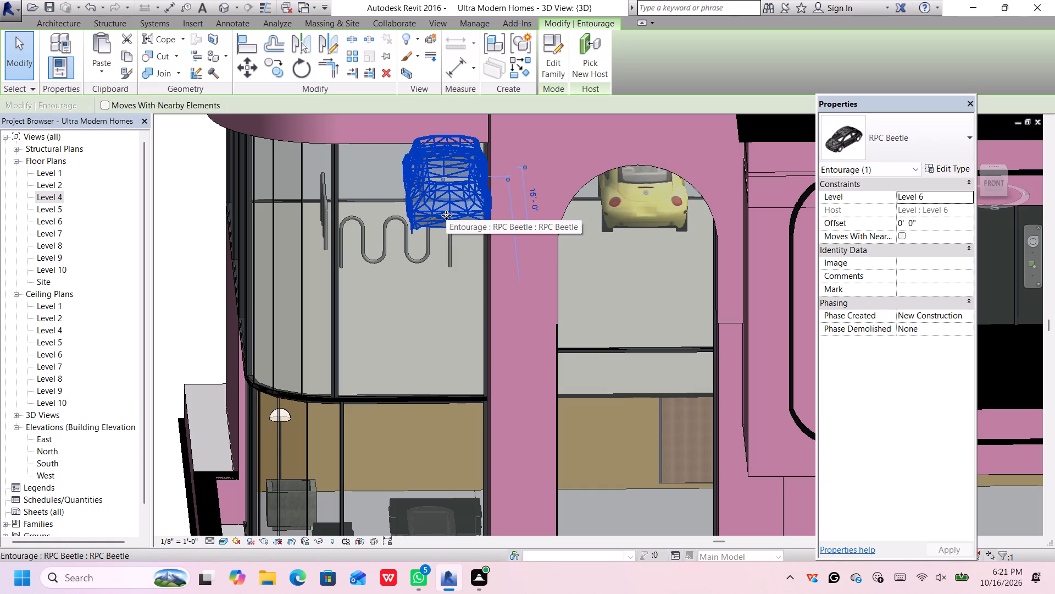
key(space)
key(space)
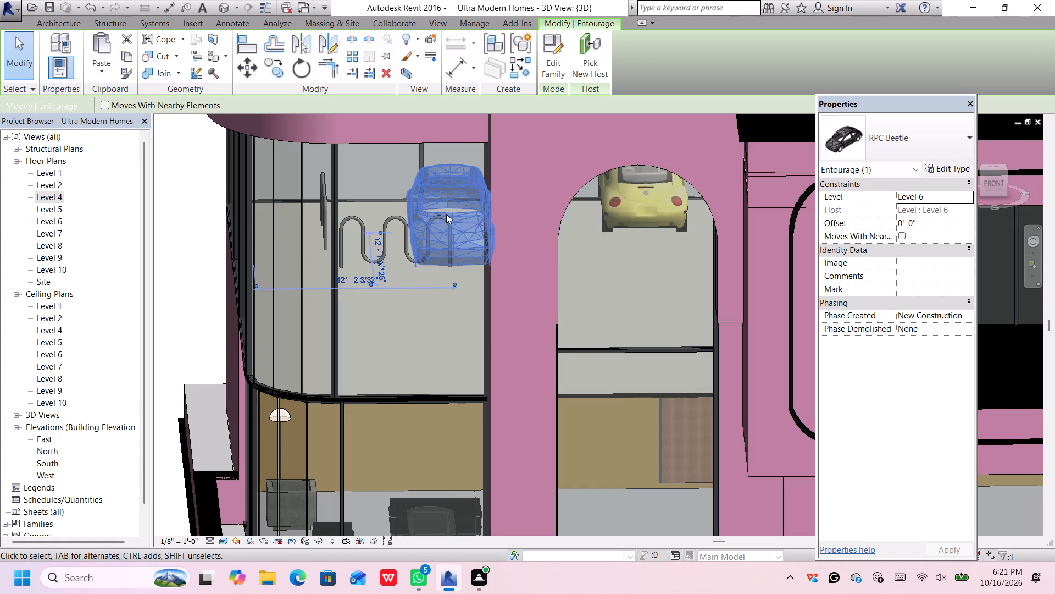
click(432, 317)
Nudge the rotated RPC Beetle back into the house, away from the front glazing, until its depth dimension is about 22'-7".
click(462, 243)
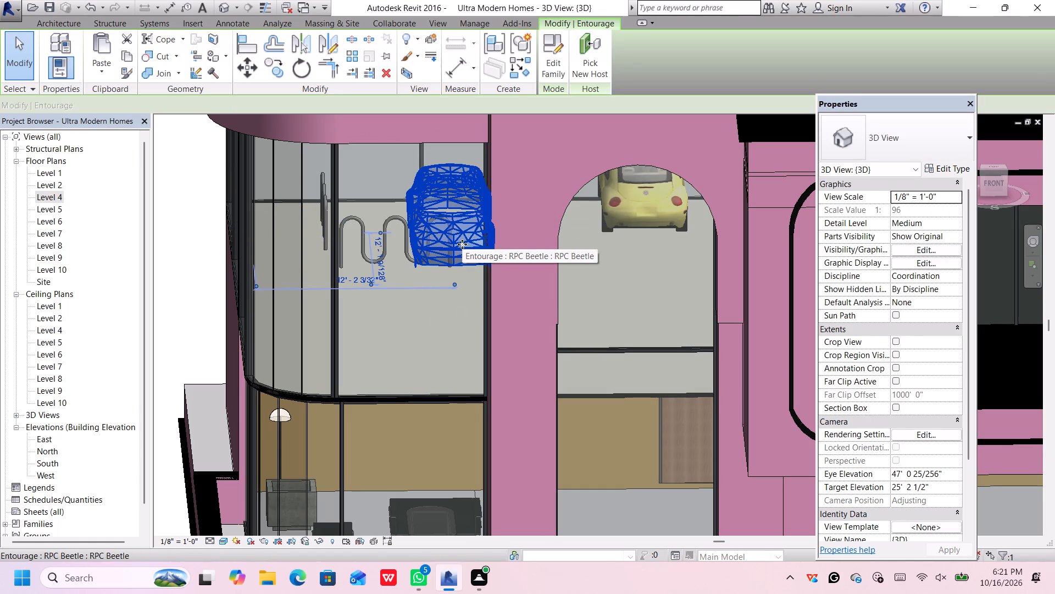
key(Down)
key(Down)
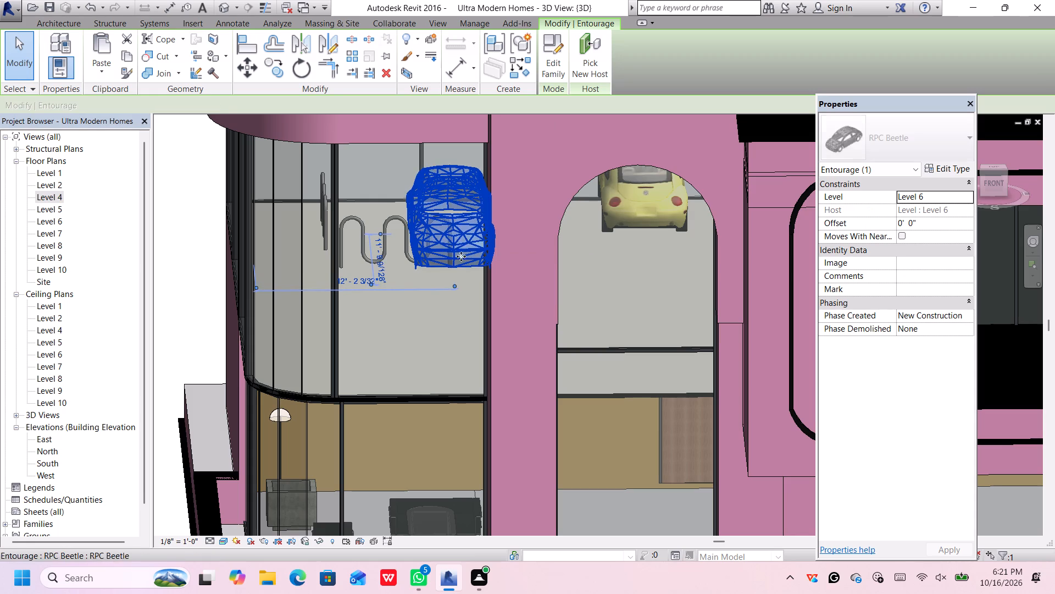
key(Down)
key(Up)
key(Up)
key(Up)
key(Up)
key(Up)
key(Up)
key(Up)
key(Up)
key(Up)
key(Up)
key(Up)
key(Up)
key(Up)
key(Up)
key(Up)
key(Up)
key(Up)
key(Up)
key(Up)
key(Up)
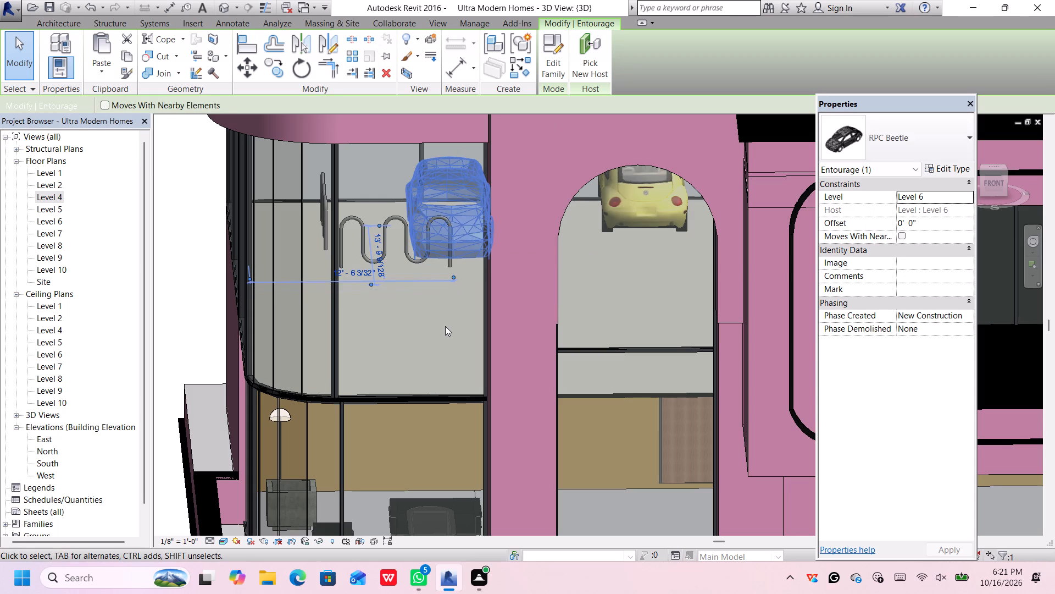
key(Up)
key(Up)
key(Up)
key(Up)
key(Up)
key(Up)
key(Up)
key(Up)
key(Up)
key(Up)
key(Up)
key(Up)
key(Up)
key(Up)
key(Up)
key(Up)
key(Up)
key(Up)
key(Up)
key(Up)
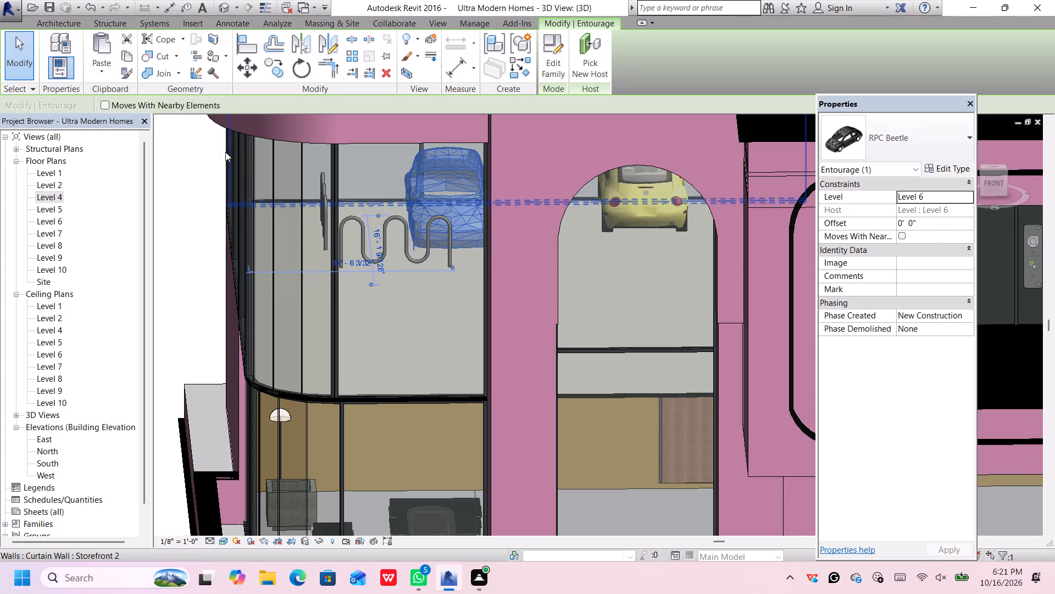
key(Up)
key(Up)
key(Up)
key(Up)
key(Up)
key(Up)
key(Up)
key(Up)
key(Up)
key(Up)
key(Up)
key(Up)
key(Up)
key(Up)
key(Up)
key(Up)
key(Up)
key(Up)
key(Up)
key(Up)
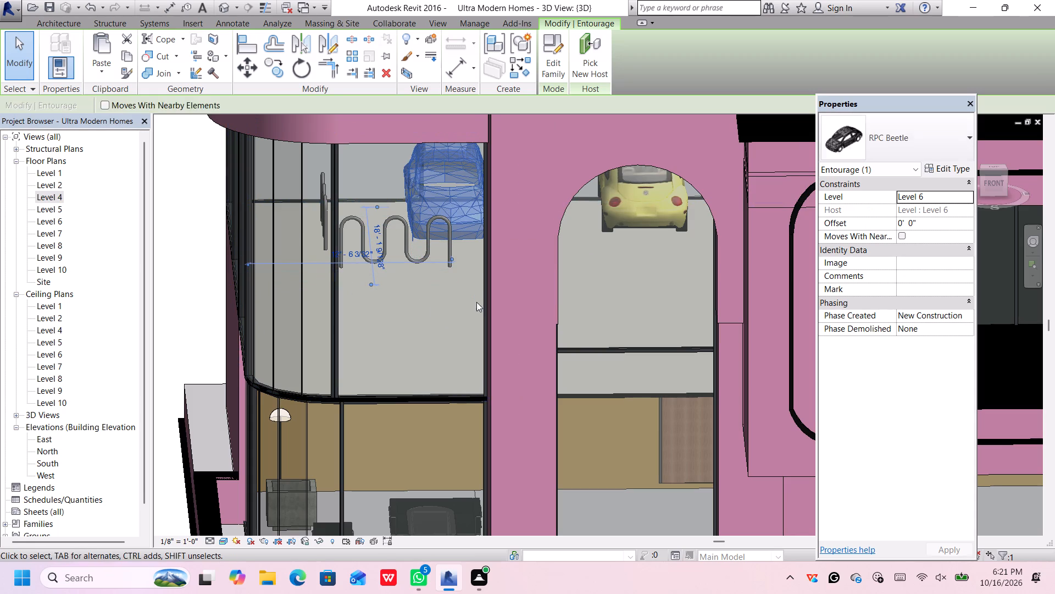
key(Up)
key(Up)
key(Up)
key(Up)
key(Up)
key(Up)
key(Up)
key(Up)
key(Up)
key(Up)
key(Up)
key(Up)
key(Up)
key(Up)
key(Up)
key(Up)
key(Up)
key(Up)
key(Up)
key(Up)
key(Up)
key(Up)
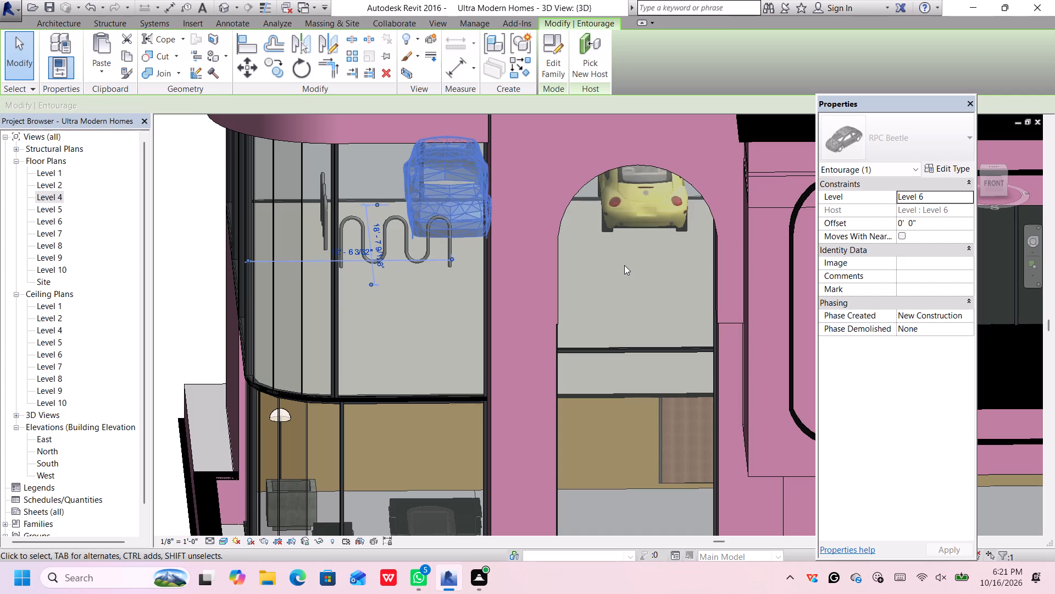
key(Up)
key(Up)
key(Up)
key(Up)
key(Up)
key(Up)
key(Up)
key(Up)
key(Up)
key(Up)
key(Up)
key(Up)
key(Up)
key(Up)
key(Up)
key(Up)
key(Up)
key(Up)
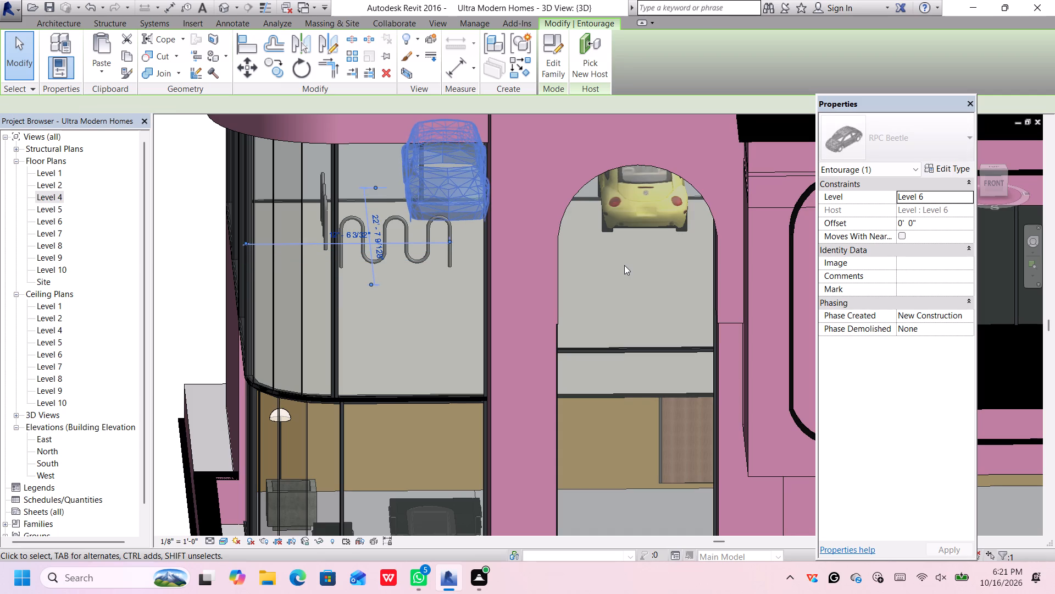
click(184, 298)
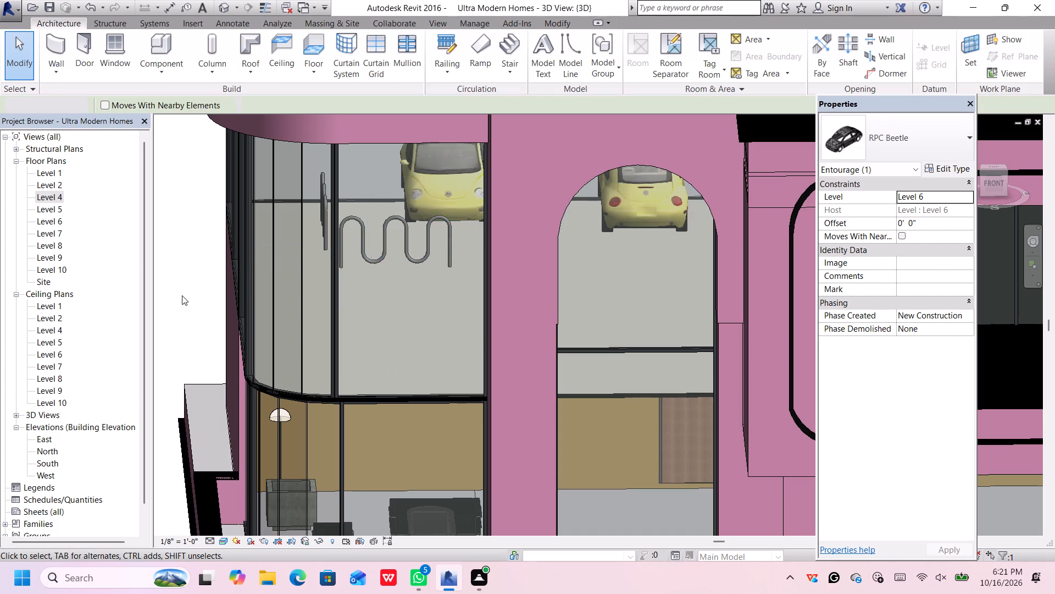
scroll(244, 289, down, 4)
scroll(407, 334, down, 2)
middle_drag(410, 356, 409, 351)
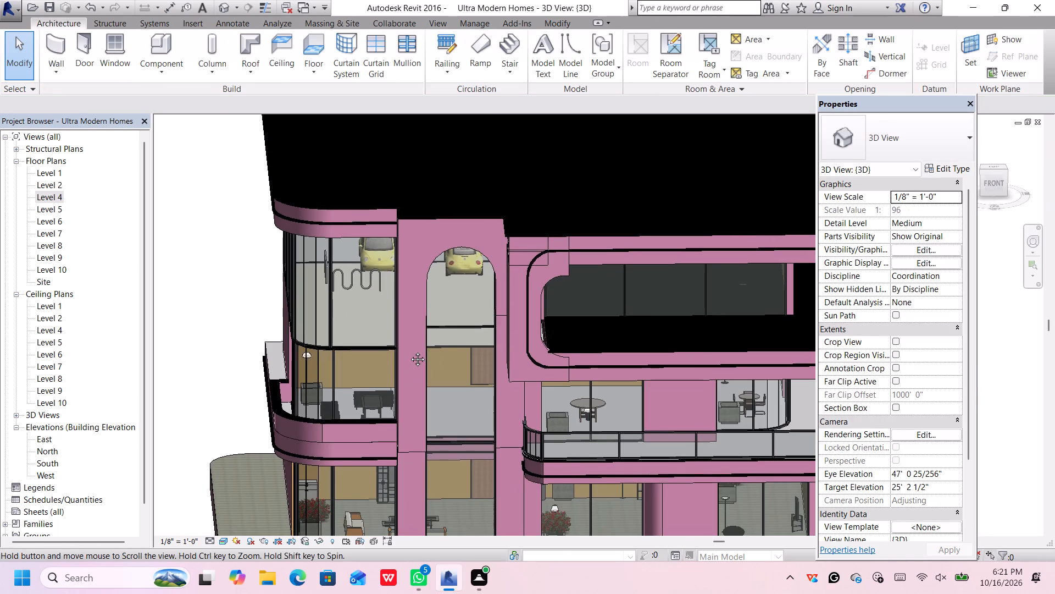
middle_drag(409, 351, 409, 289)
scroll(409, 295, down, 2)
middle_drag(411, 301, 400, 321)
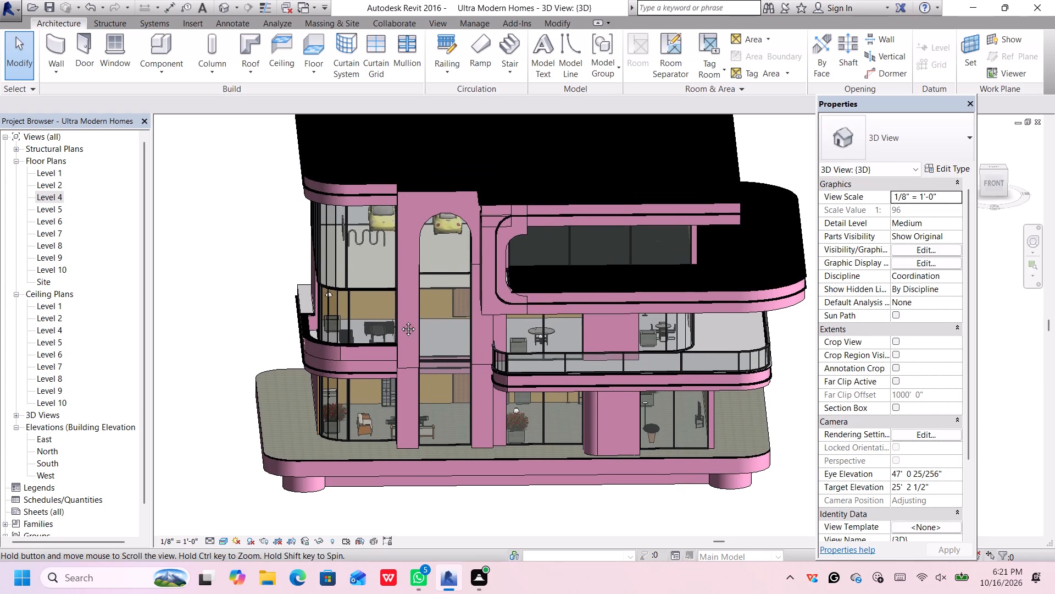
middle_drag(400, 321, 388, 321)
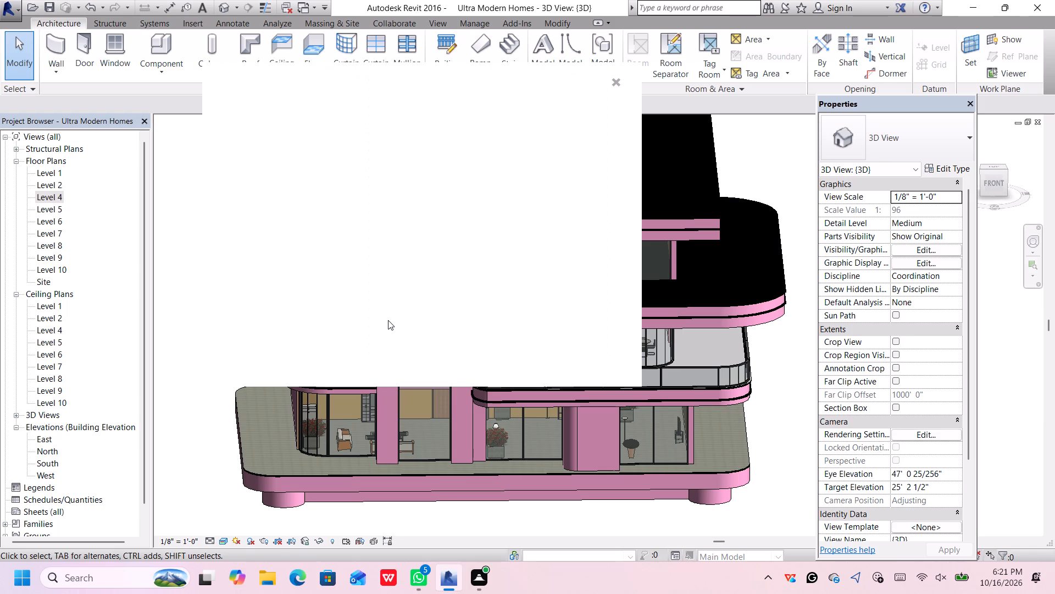
In the Level 4 floor plan, place RPC Shrub Rhododendron 4'-0" in the northeast room's planter and the planter near the east-area dining table.
click(615, 81)
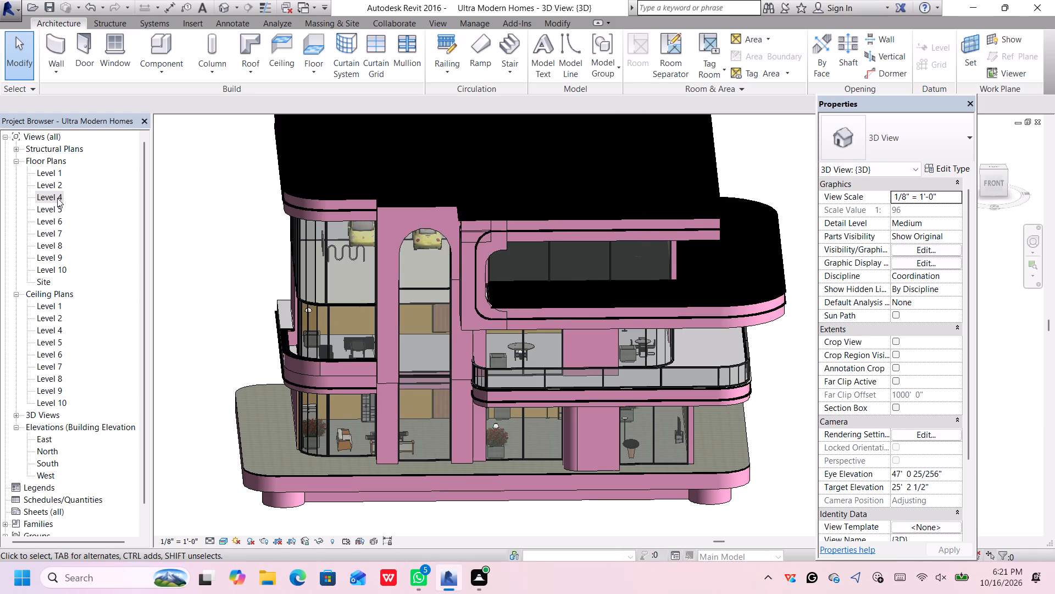
click(54, 201)
double_click(53, 197)
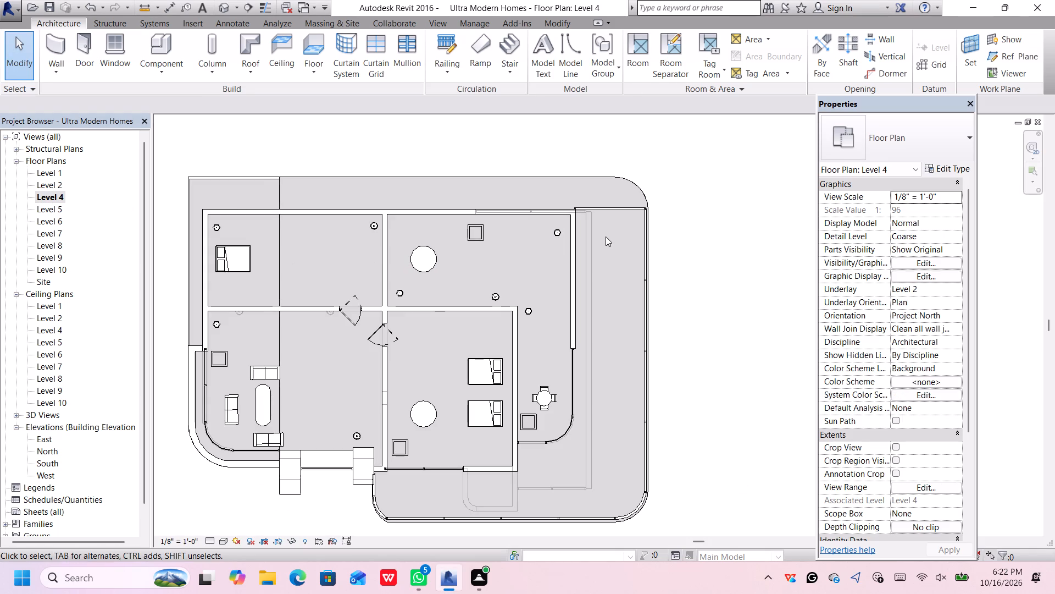
click(913, 146)
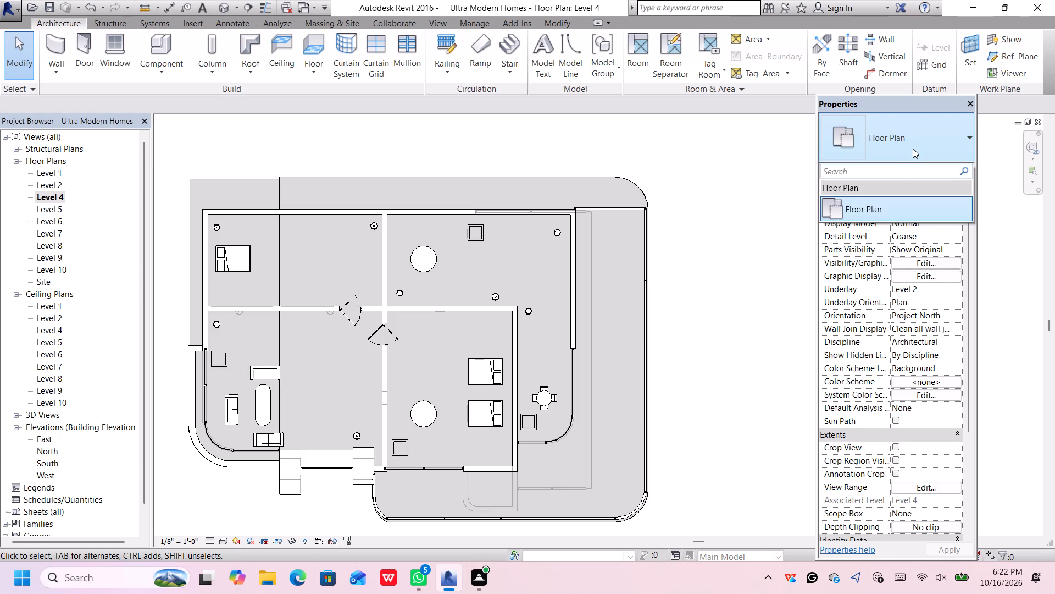
double_click(171, 40)
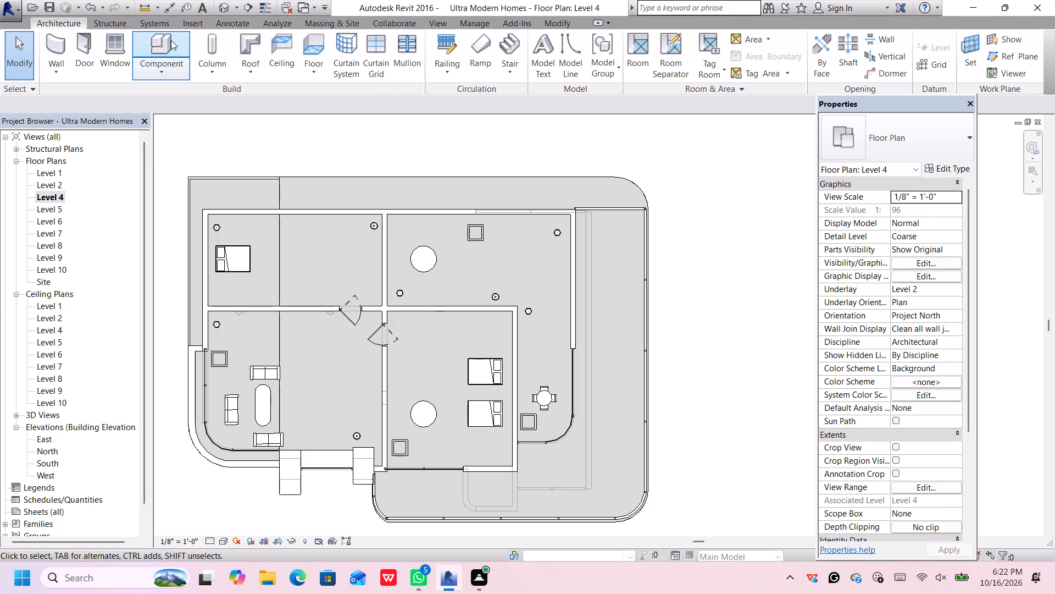
double_click(163, 42)
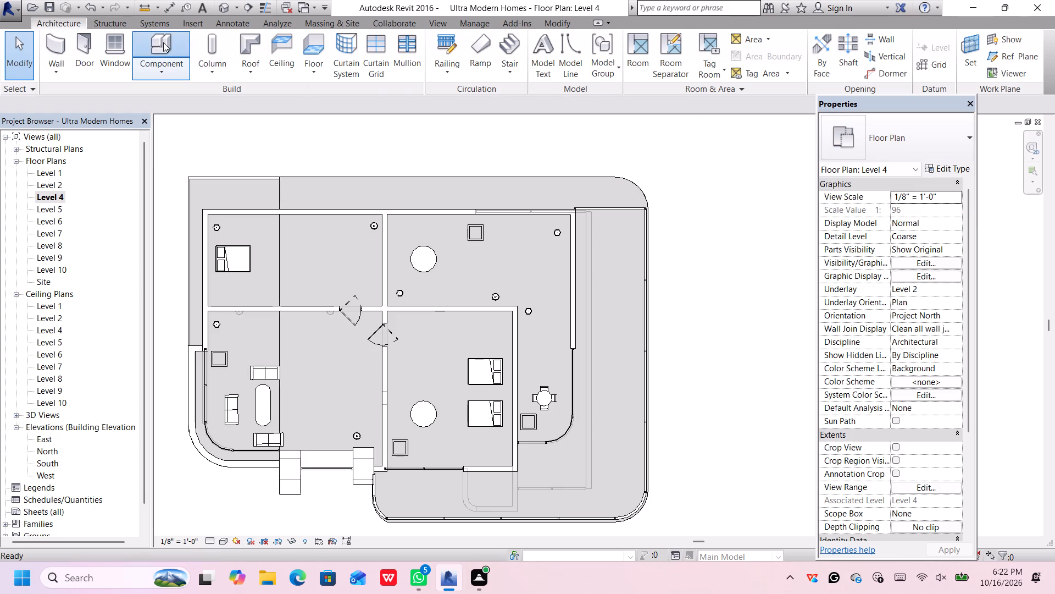
click(897, 133)
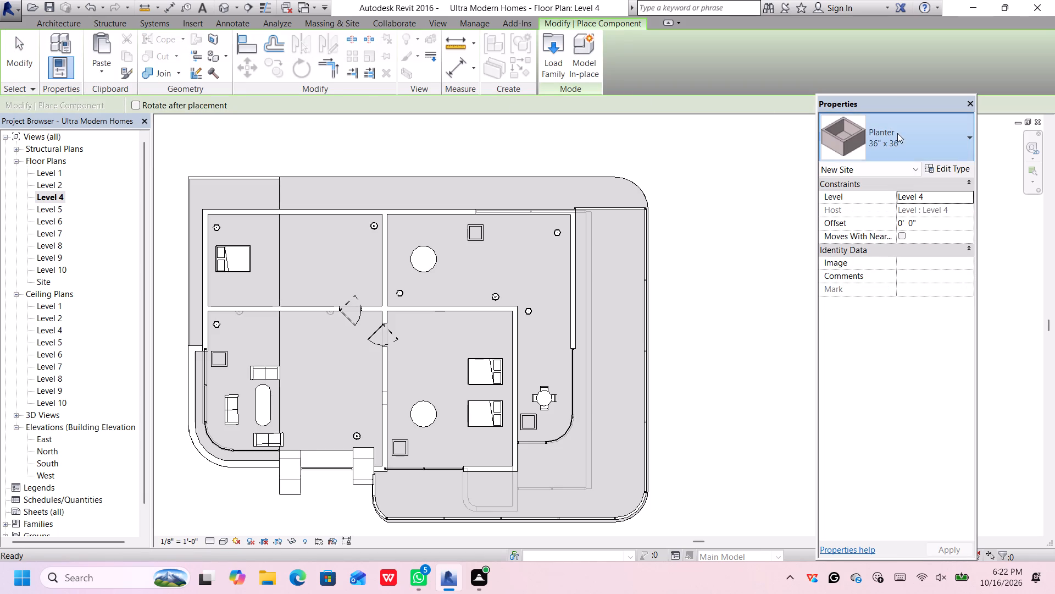
scroll(872, 327, down, 20)
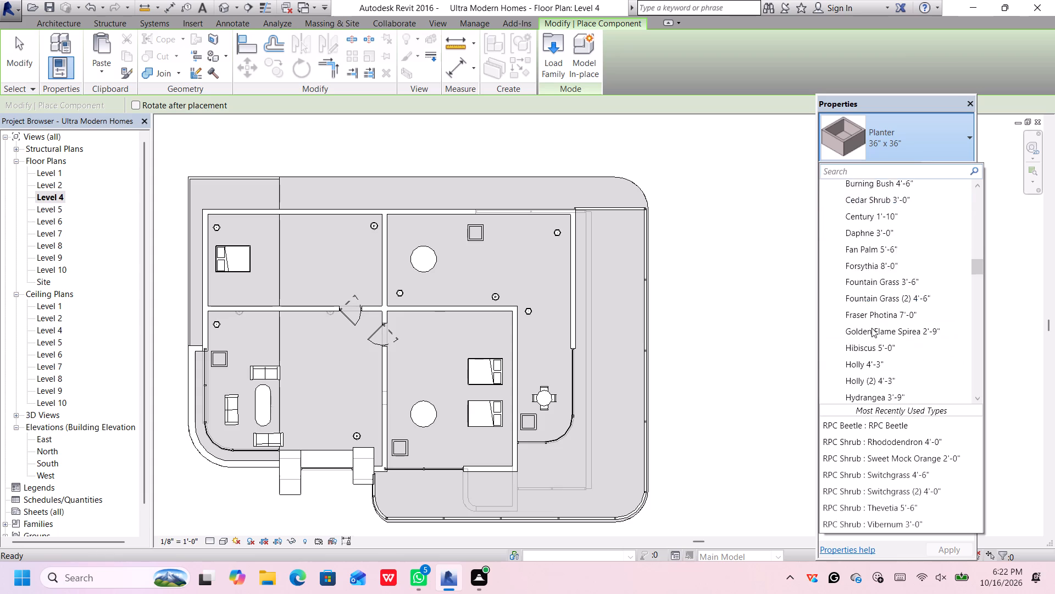
scroll(871, 328, down, 20)
scroll(871, 328, down, 7)
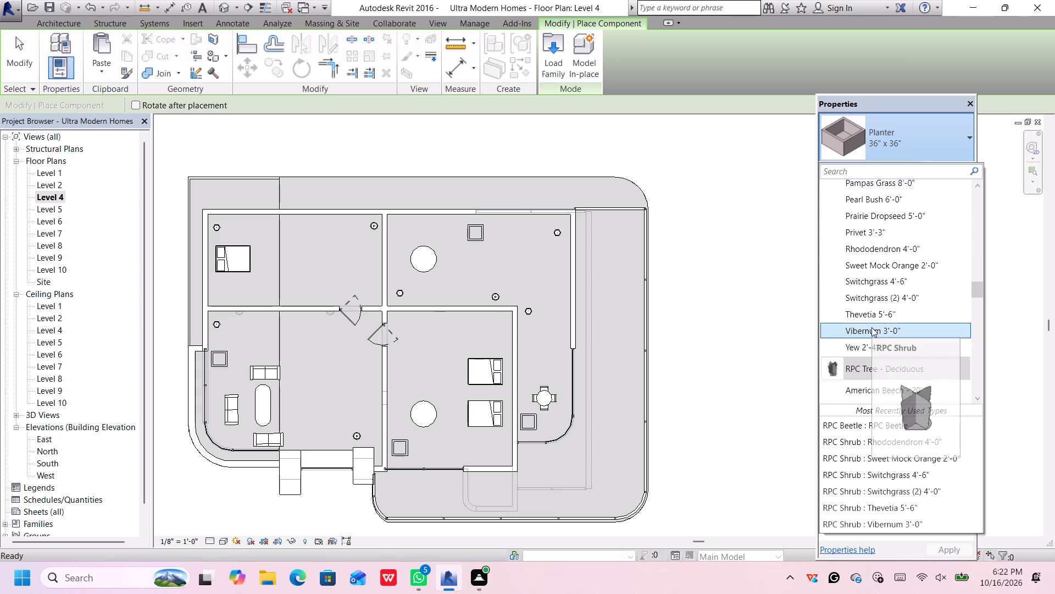
scroll(871, 327, down, 8)
scroll(871, 328, down, 16)
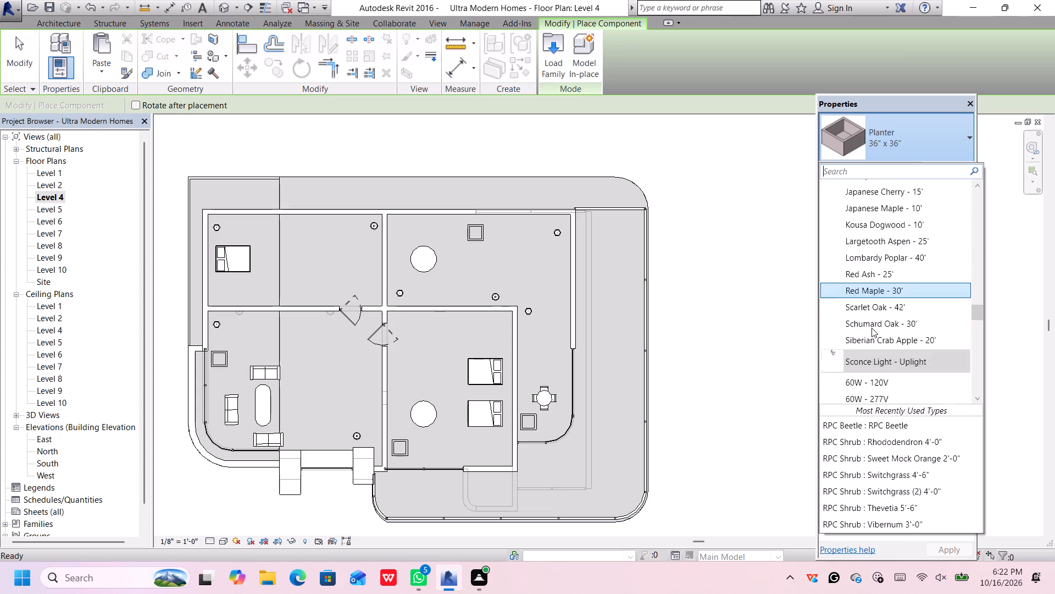
scroll(871, 328, down, 7)
scroll(871, 327, up, 16)
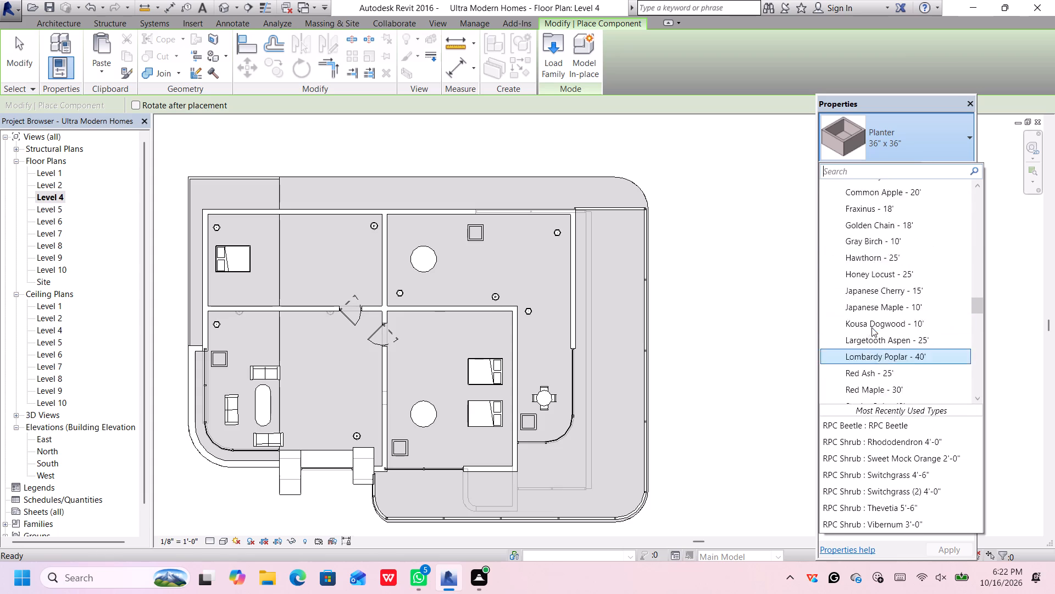
scroll(871, 327, up, 20)
scroll(871, 327, up, 4)
scroll(871, 327, down, 2)
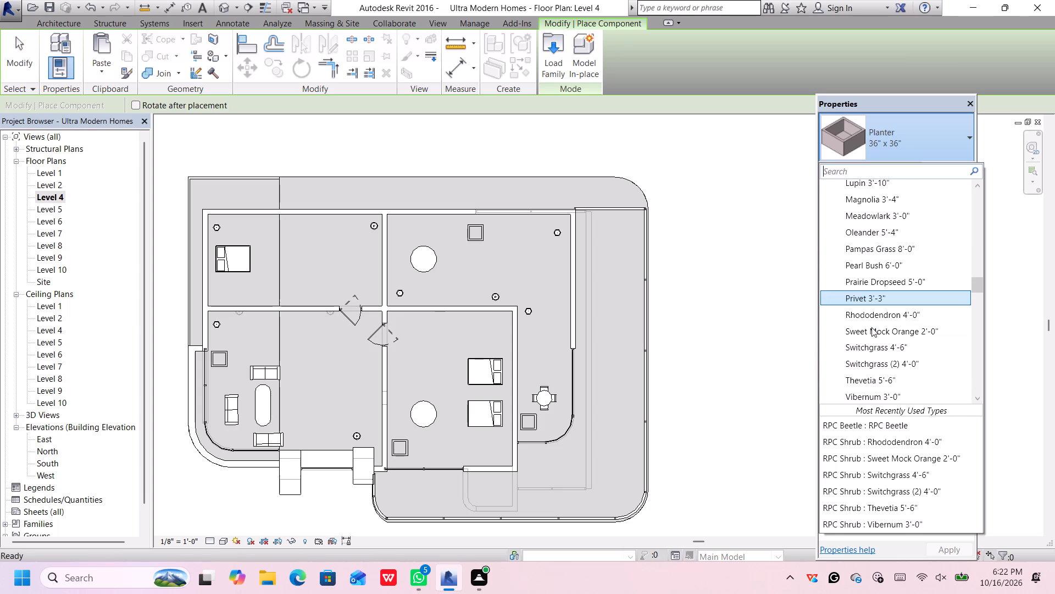
click(882, 315)
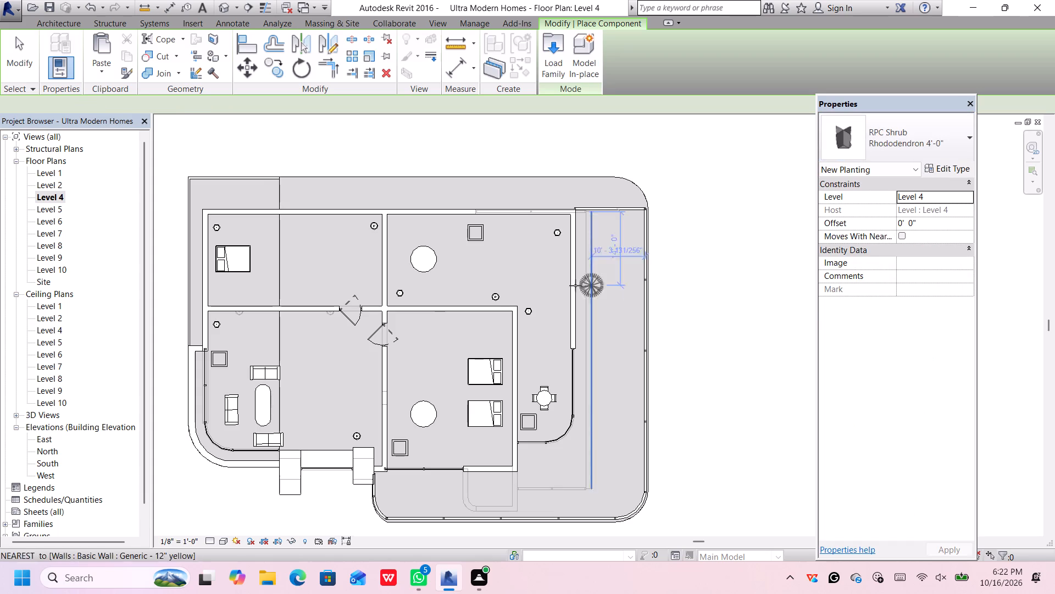
scroll(468, 230, up, 3)
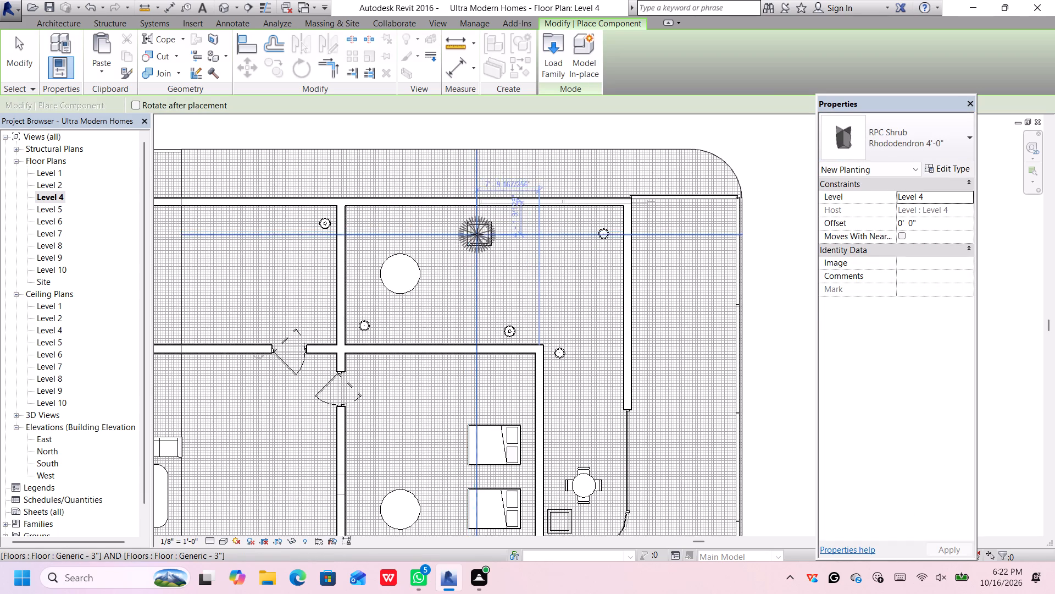
scroll(477, 234, up, 4)
click(477, 234)
scroll(477, 234, down, 6)
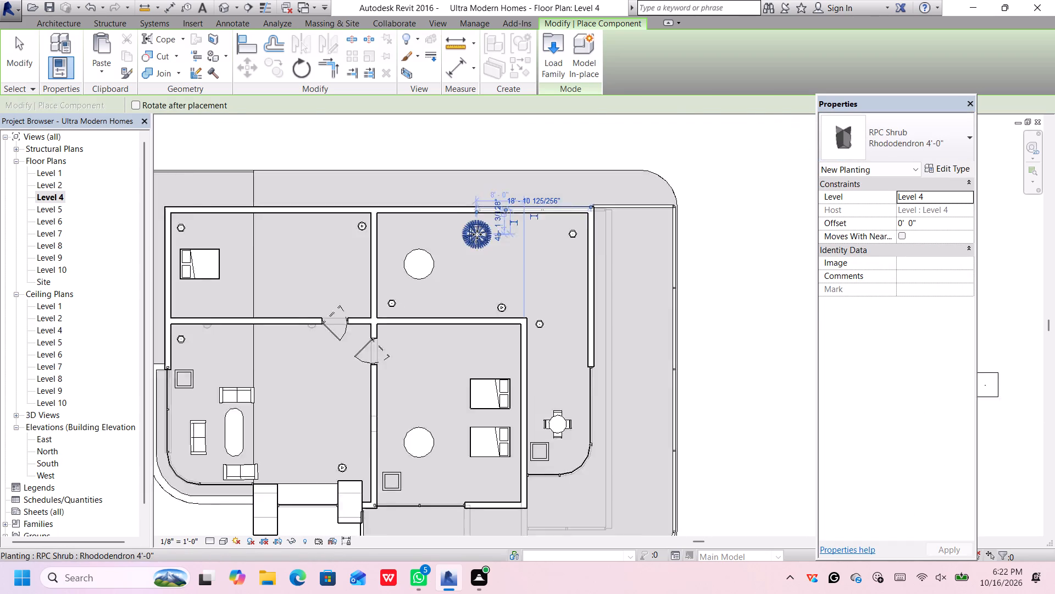
scroll(477, 234, down, 1)
scroll(529, 427, up, 5)
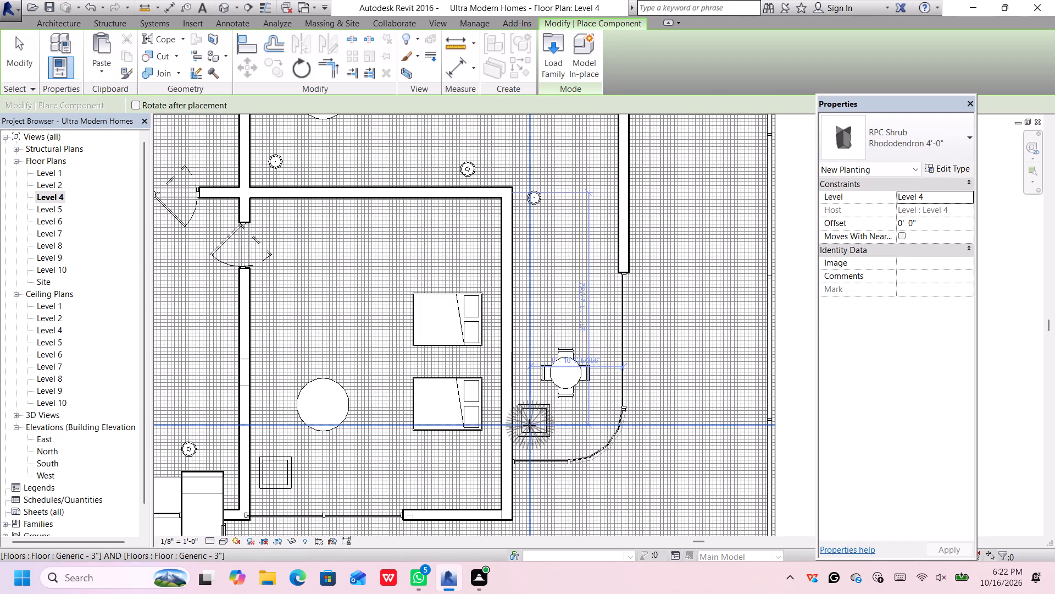
click(533, 423)
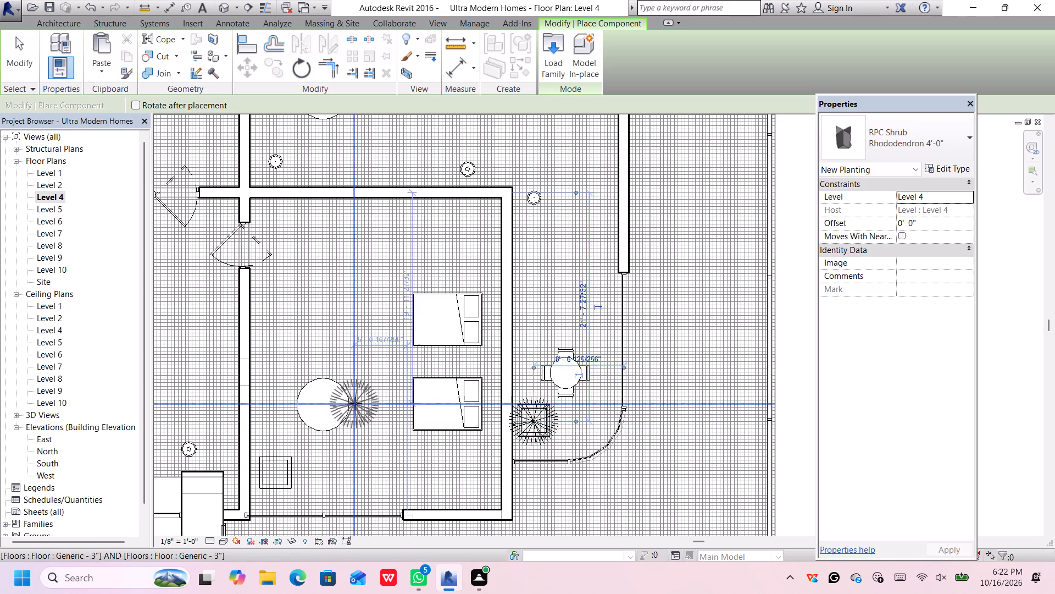
Place two more Rhododendron 4'-0" shrubs in the southwest room's west-side planter and the southeast room's southwest-corner planter, then finish placing.
scroll(356, 403, down, 6)
middle_drag(216, 329, 384, 339)
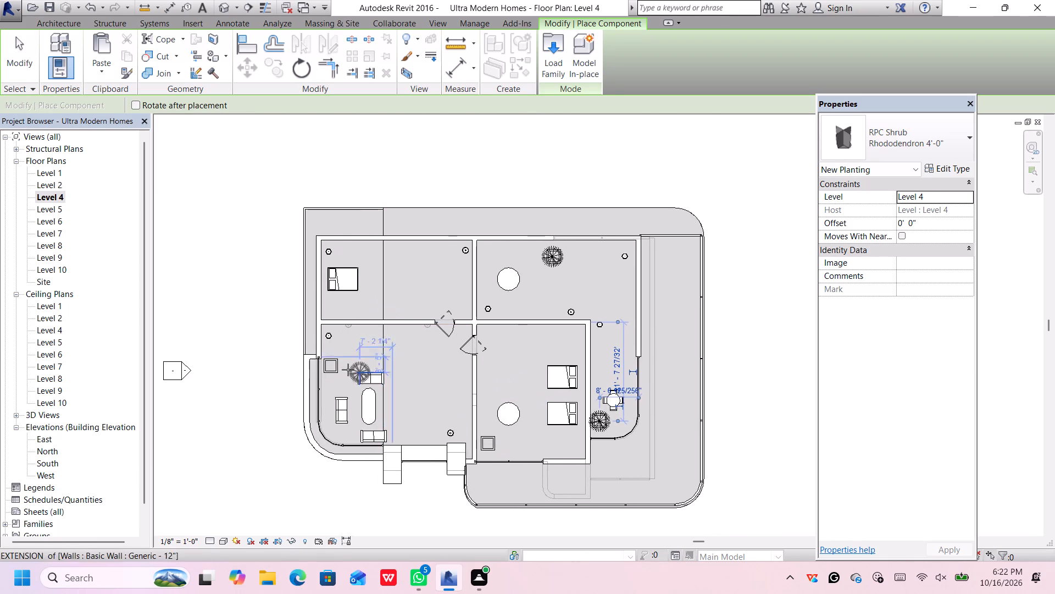
scroll(330, 366, up, 6)
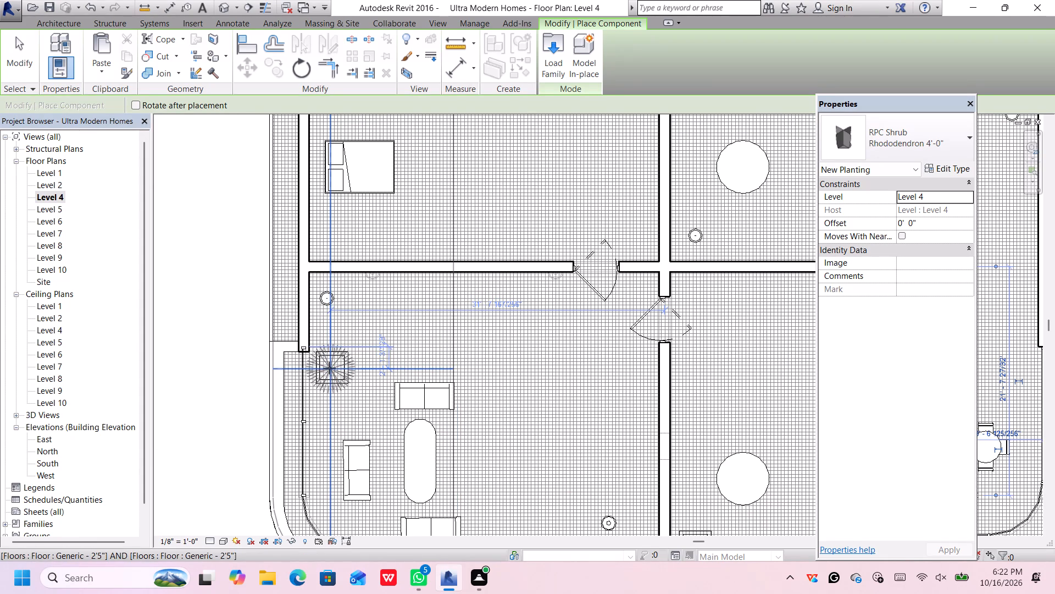
click(329, 368)
scroll(330, 368, down, 7)
scroll(465, 448, up, 5)
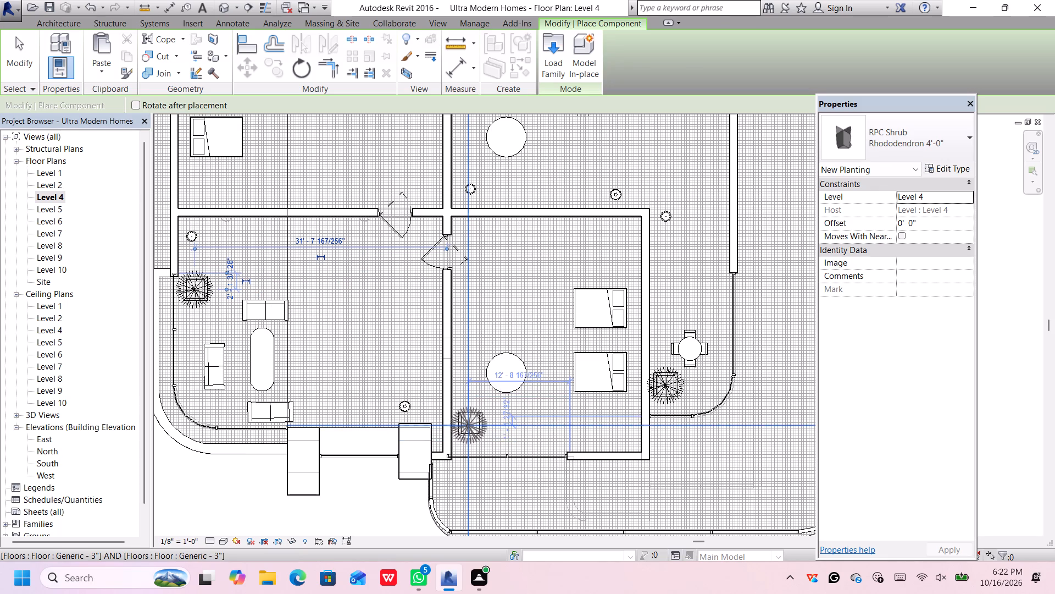
click(468, 425)
scroll(477, 443, down, 5)
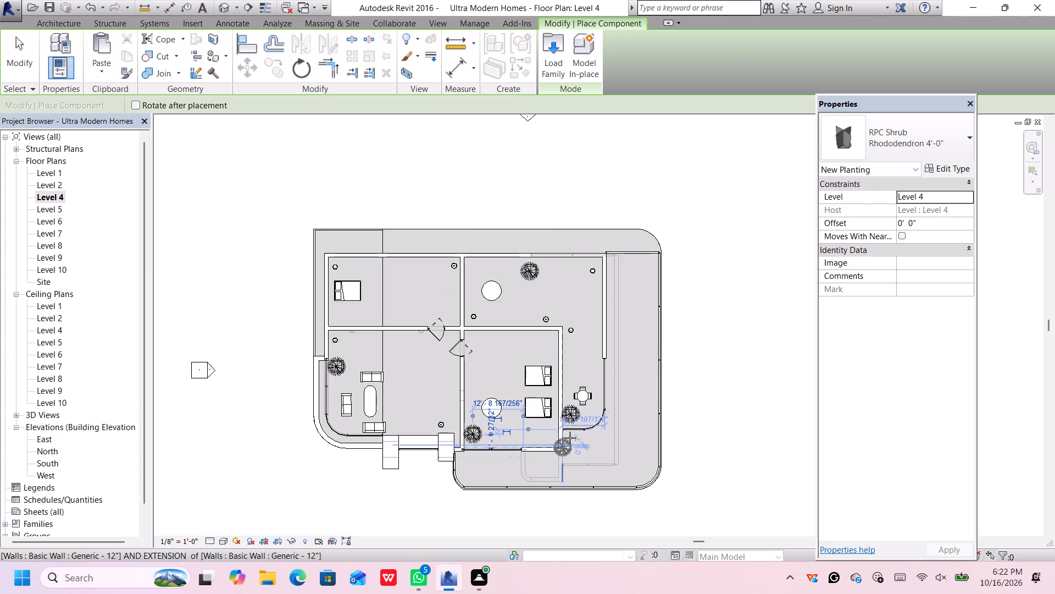
key(Escape)
key(Escape)
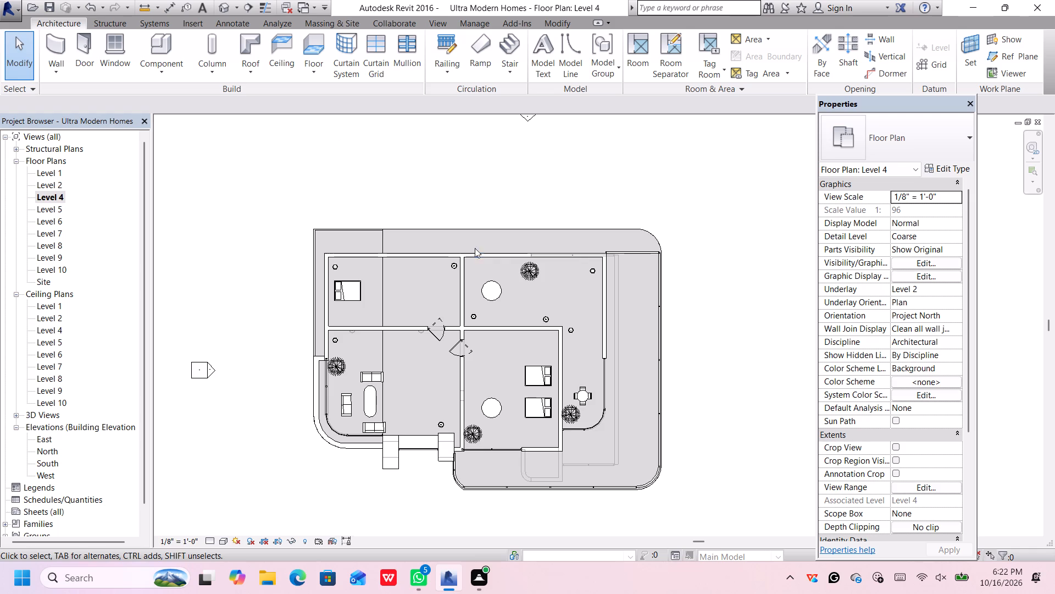
Set the offset of the northeast room's Rhododendron shrub to 2'.
click(520, 271)
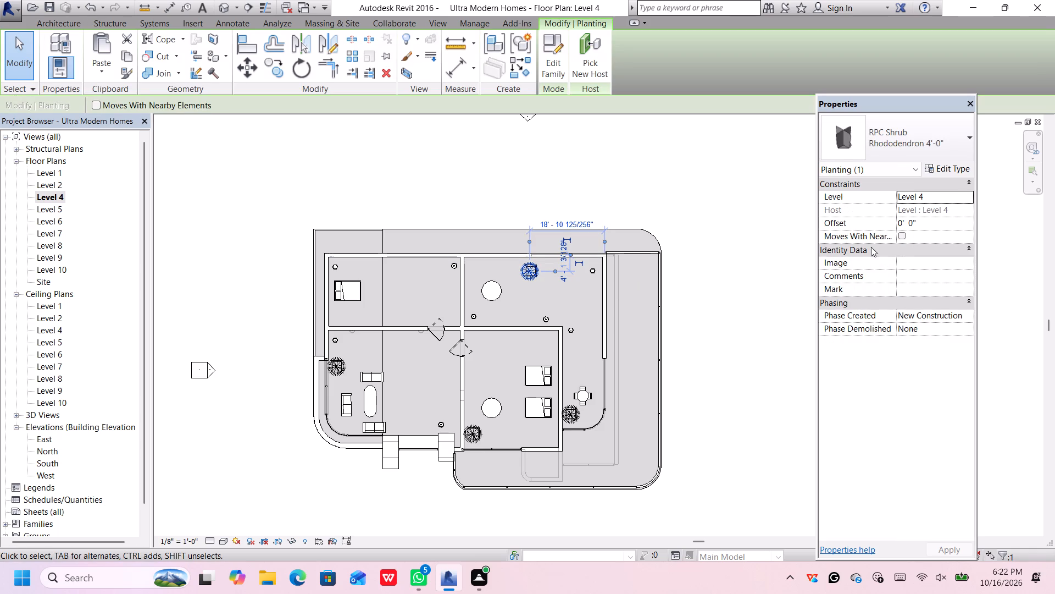
click(923, 222)
key(BackSpace)
key(BackSpace)
key(BackSpace)
key(BackSpace)
key(BackSpace)
key(BackSpace)
key(BackSpace)
key(BackSpace)
key(BackSpace)
key(BackSpace)
key(BackSpace)
key(BackSpace)
key(BackSpace)
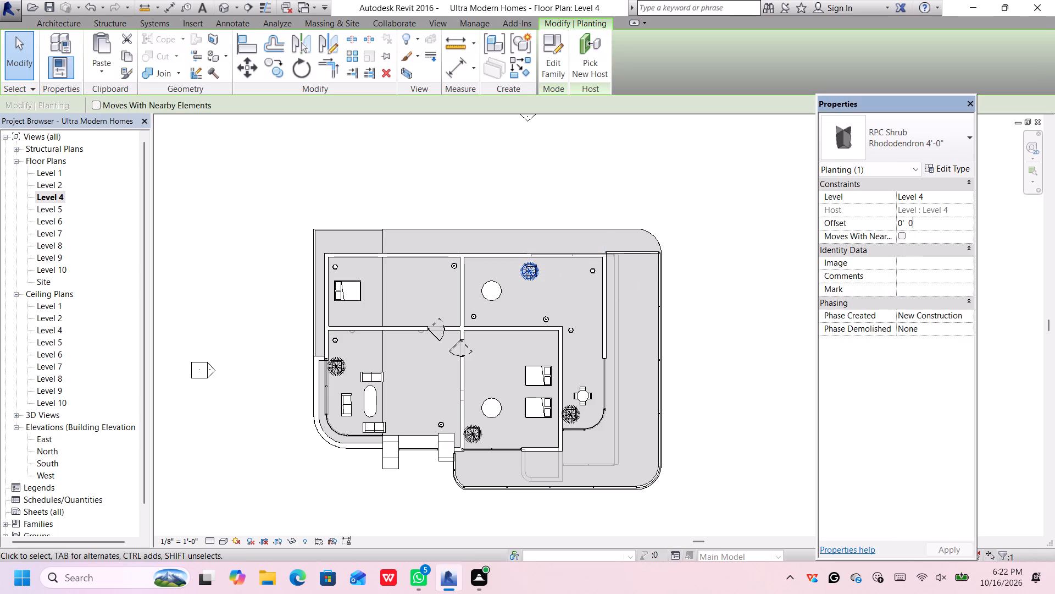
key(2)
key(apostrophe)
key(Return)
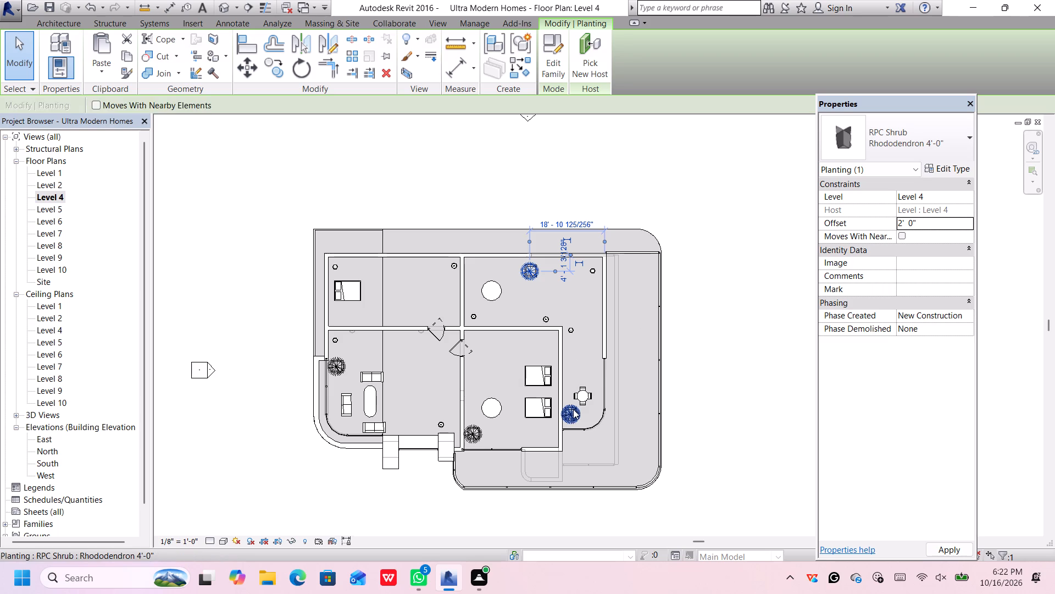
Set the offset of the Rhododendron shrub near the east-area dining table to 2'.
click(573, 409)
click(939, 218)
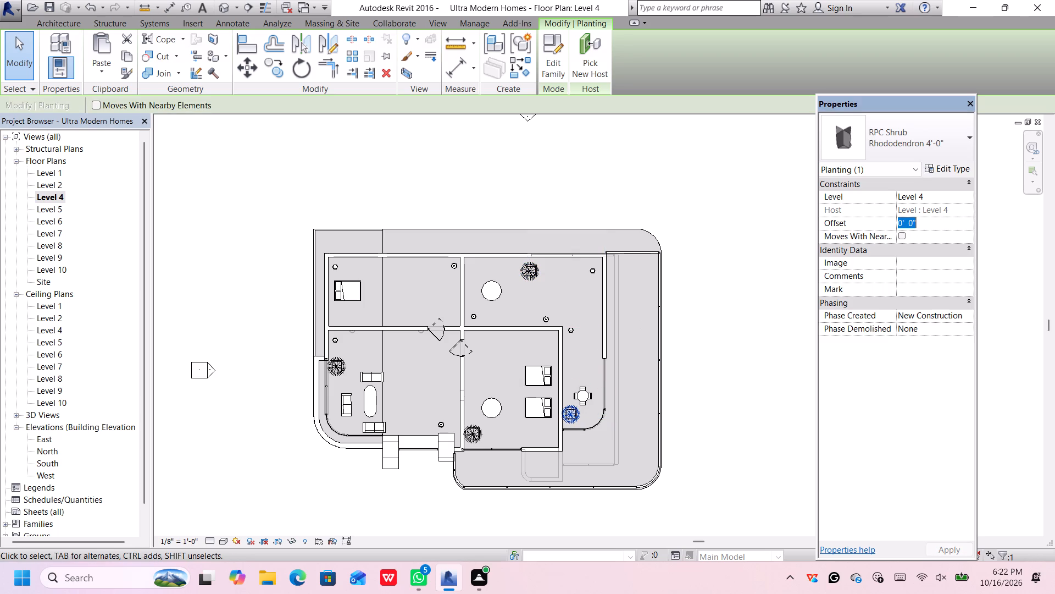
key(BackSpace)
text(2')
key(Return)
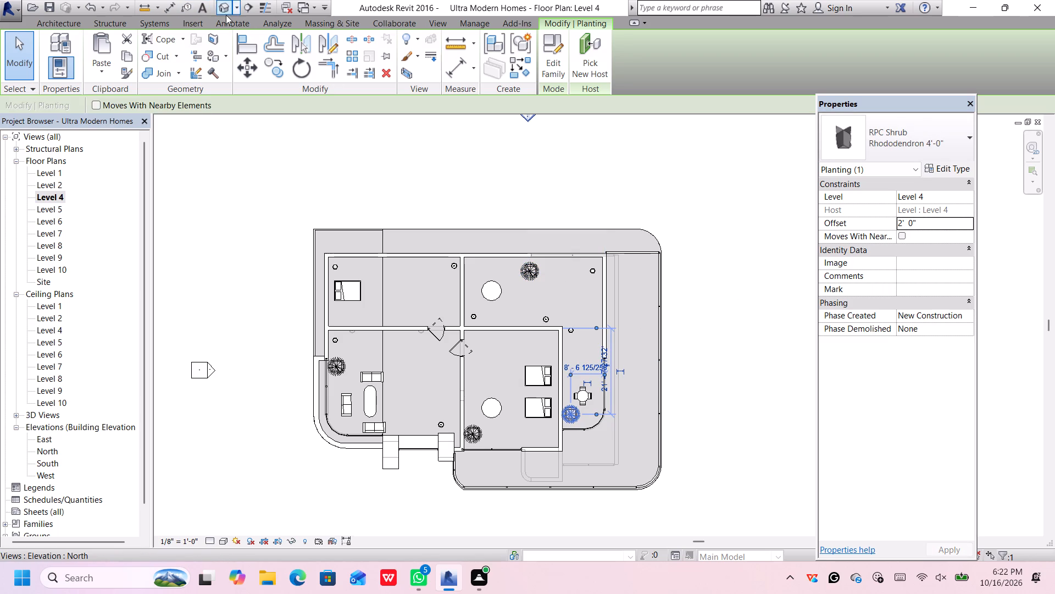
Check the shrubs in the default 3D view, and back on Level 4 set the southeast room's shrub offset to 2'.
click(225, 7)
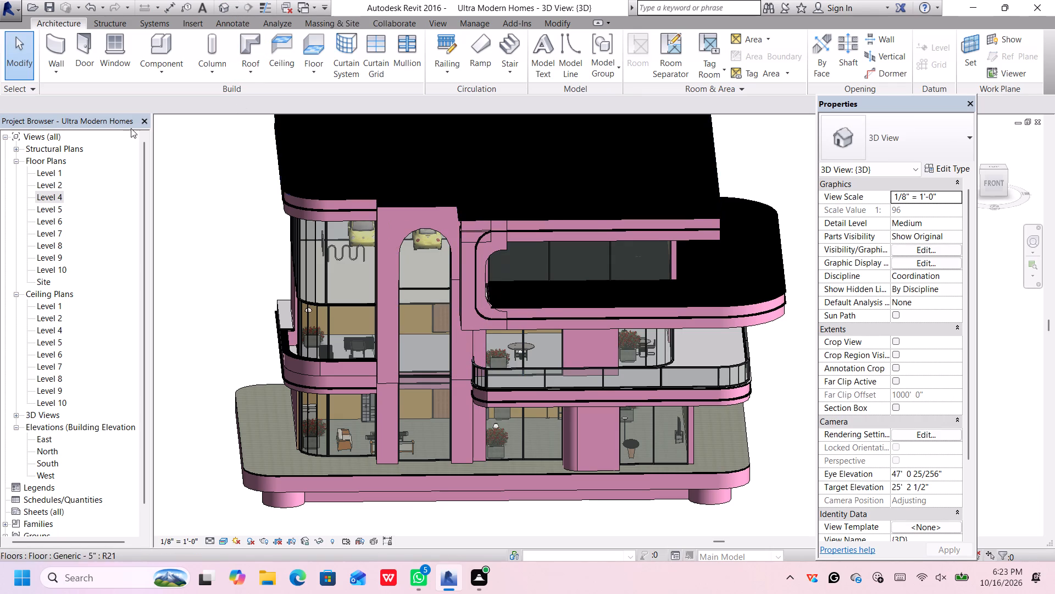
double_click(40, 195)
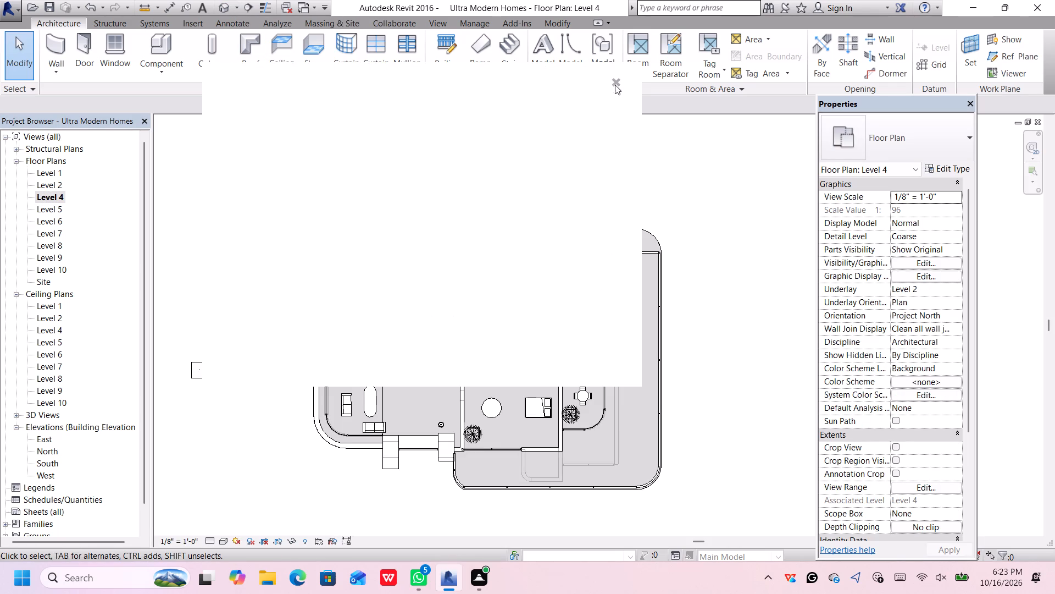
click(613, 82)
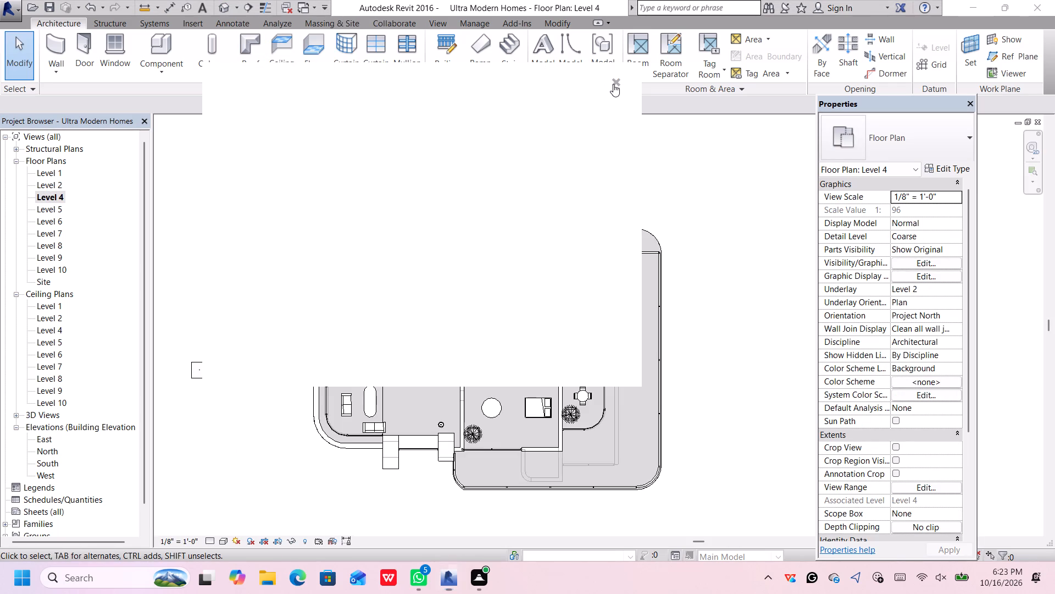
click(476, 436)
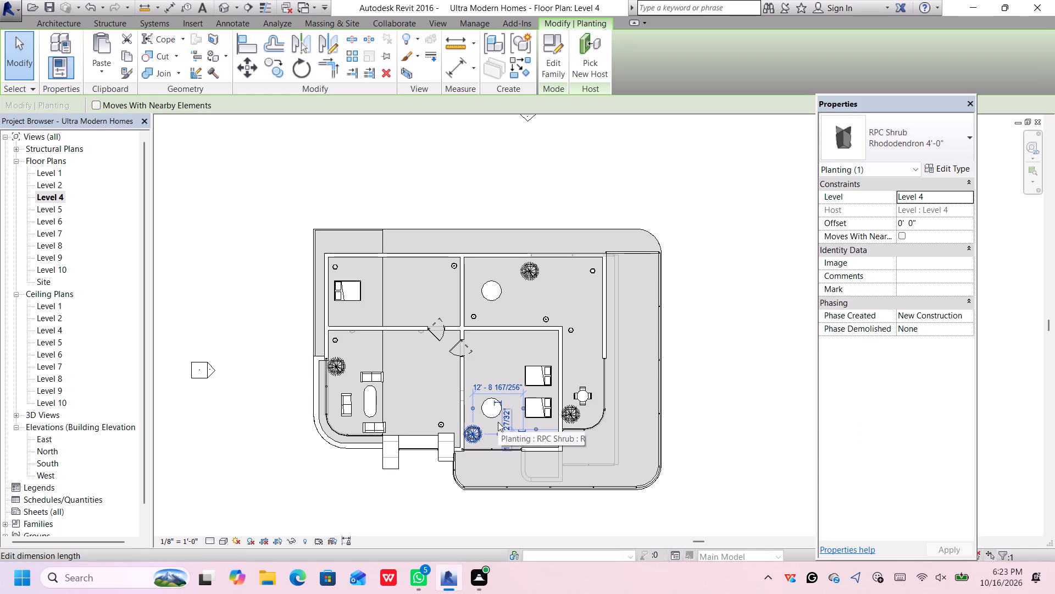
click(924, 226)
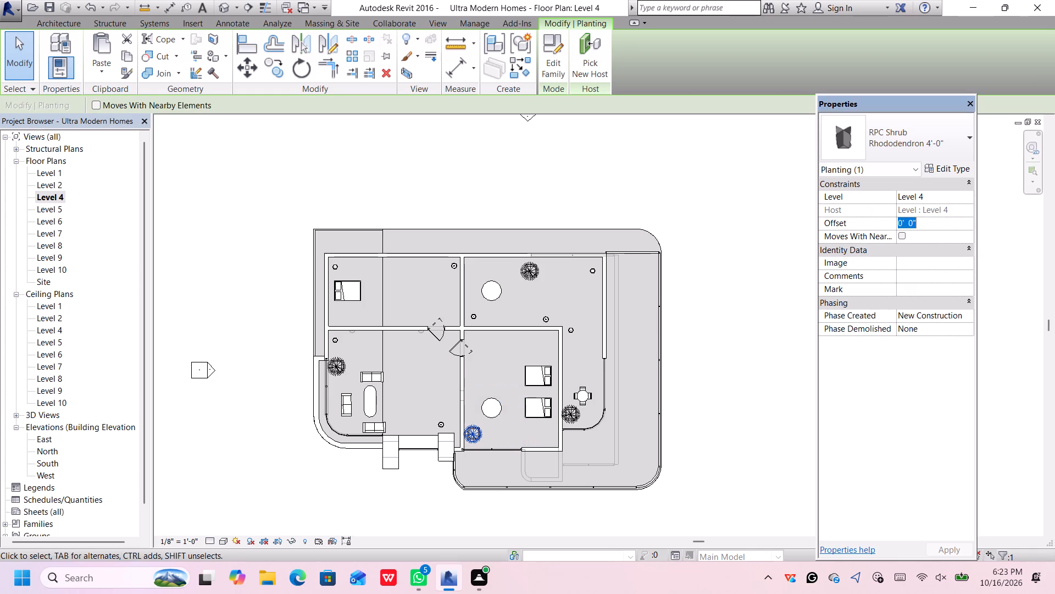
key(BackSpace)
text(2')
key(Return)
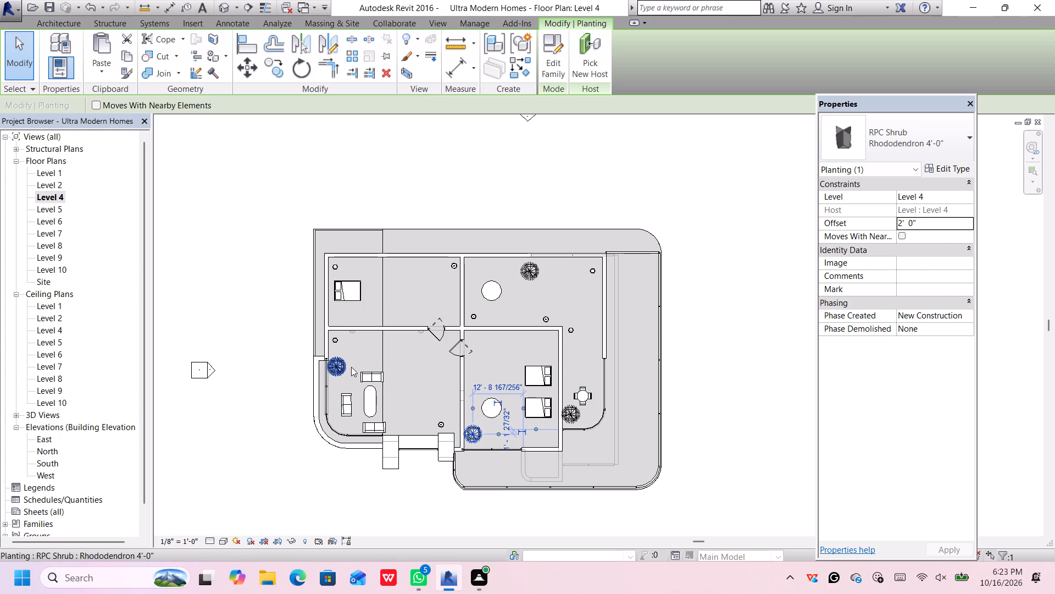
Set the offset of the southwest room's Rhododendron shrub to 2'.
scroll(351, 367, up, 1)
click(338, 365)
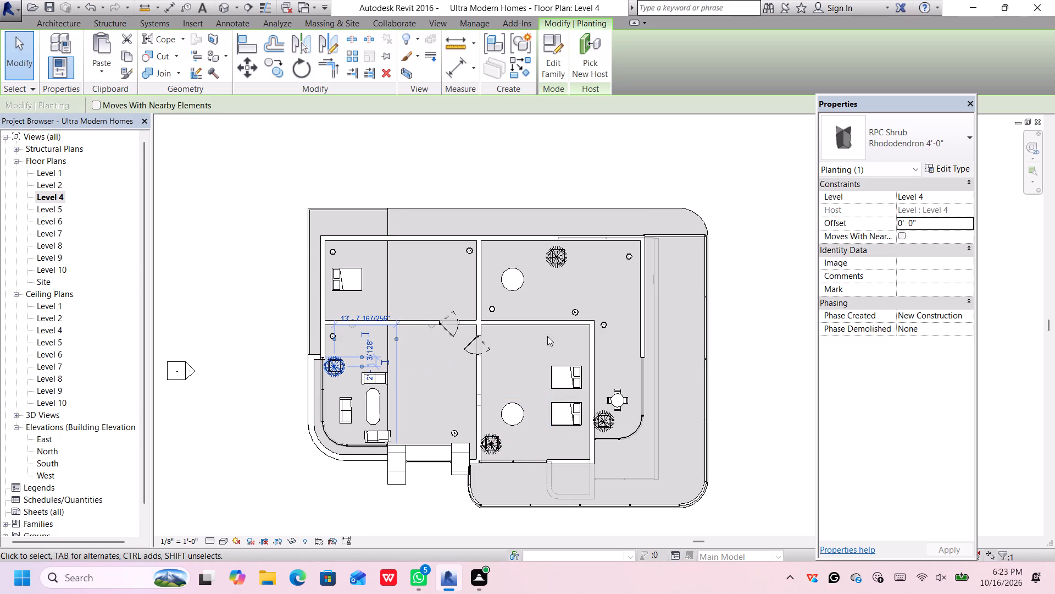
click(943, 227)
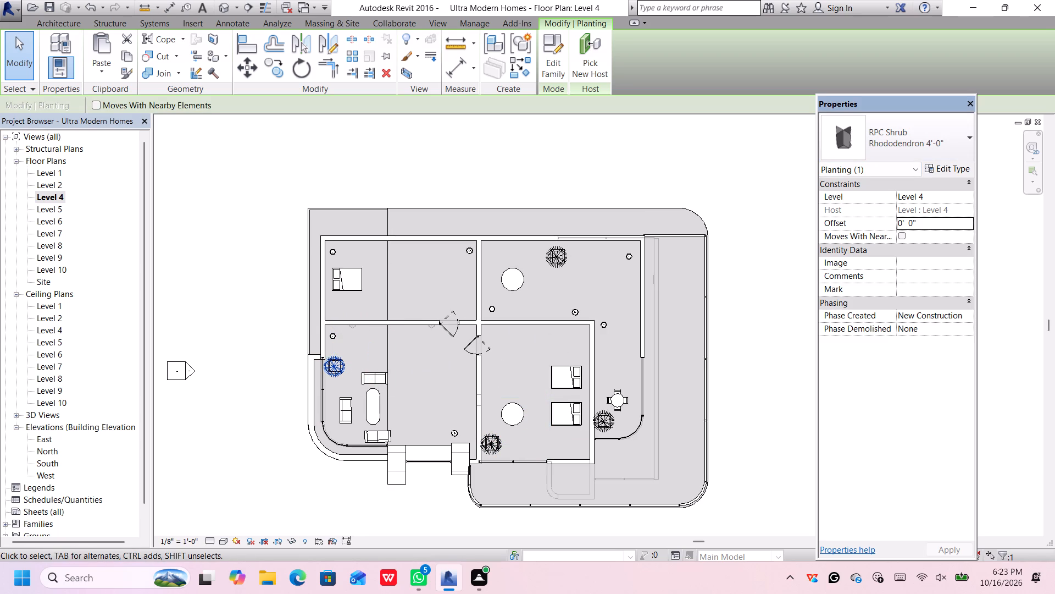
key(BackSpace)
key(2)
key(apostrophe)
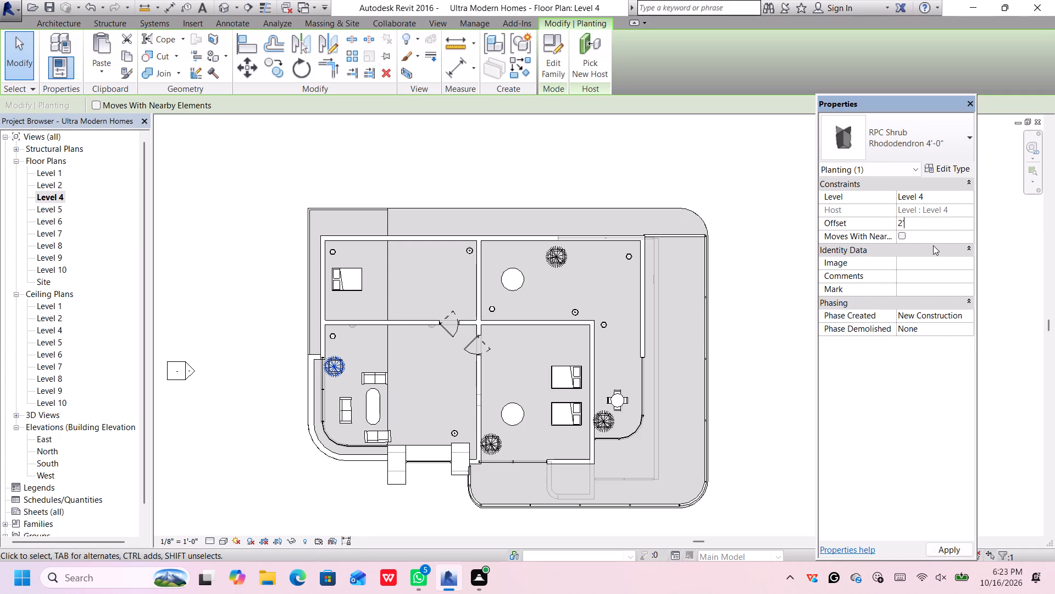
key(Return)
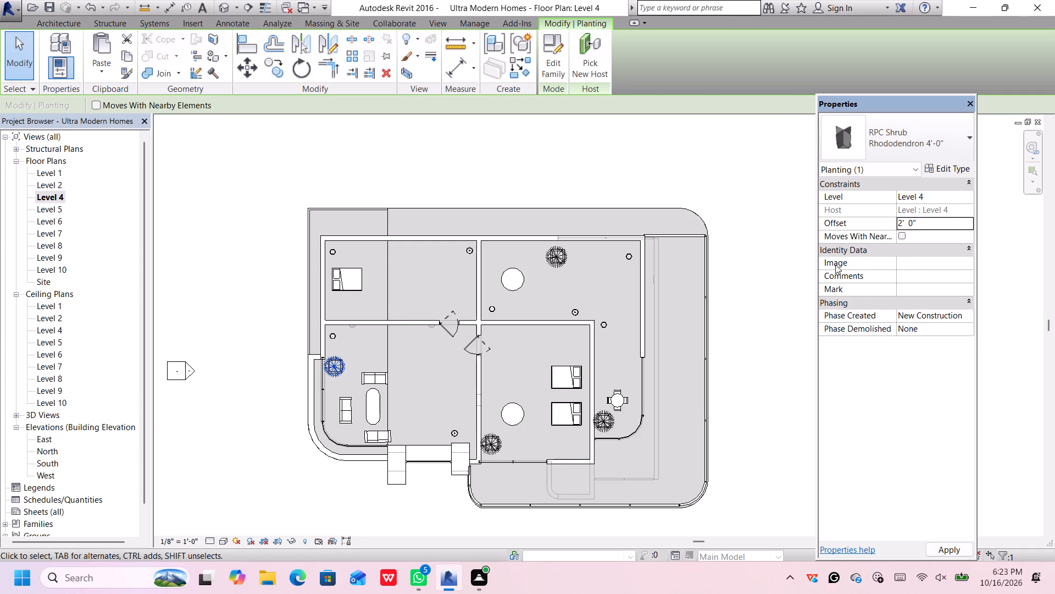
click(573, 180)
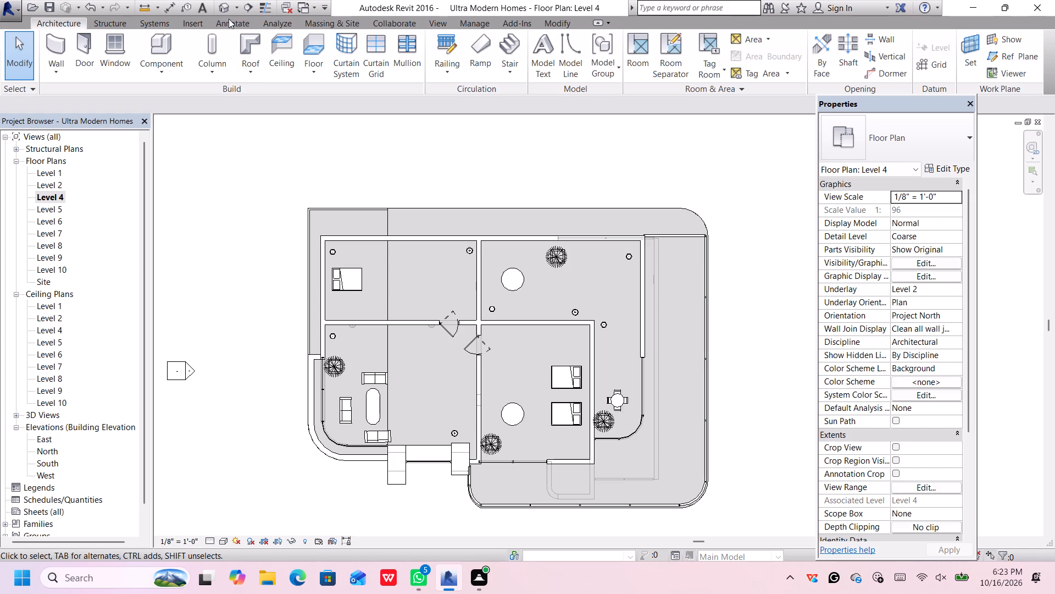
In the default 3D view, change the level of the upper-floor bicycle rack behind the front glazing to Level 5.
click(222, 6)
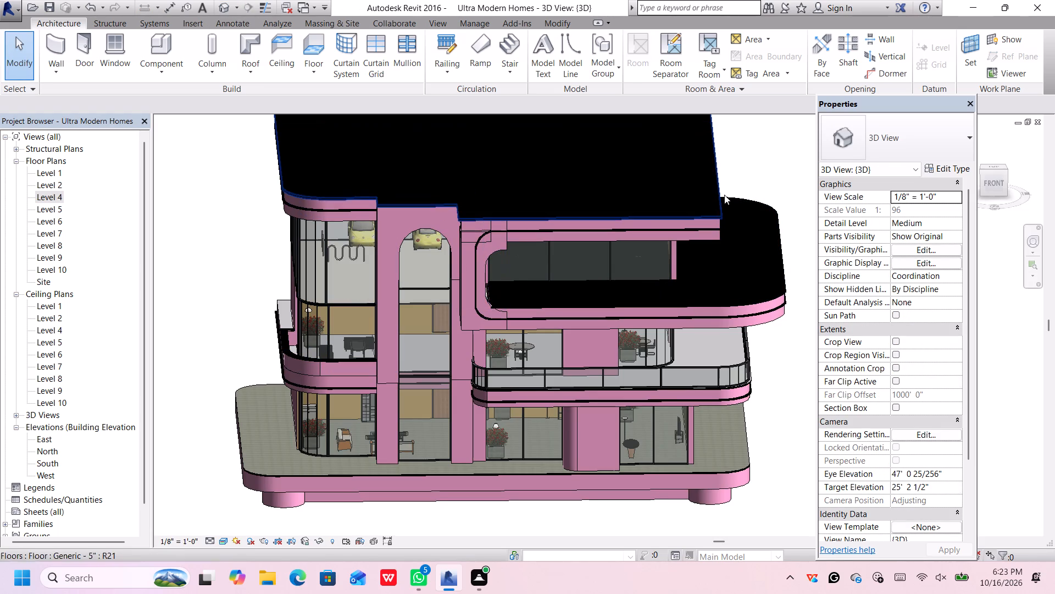
middle_drag(759, 173, 742, 183)
middle_click(742, 183)
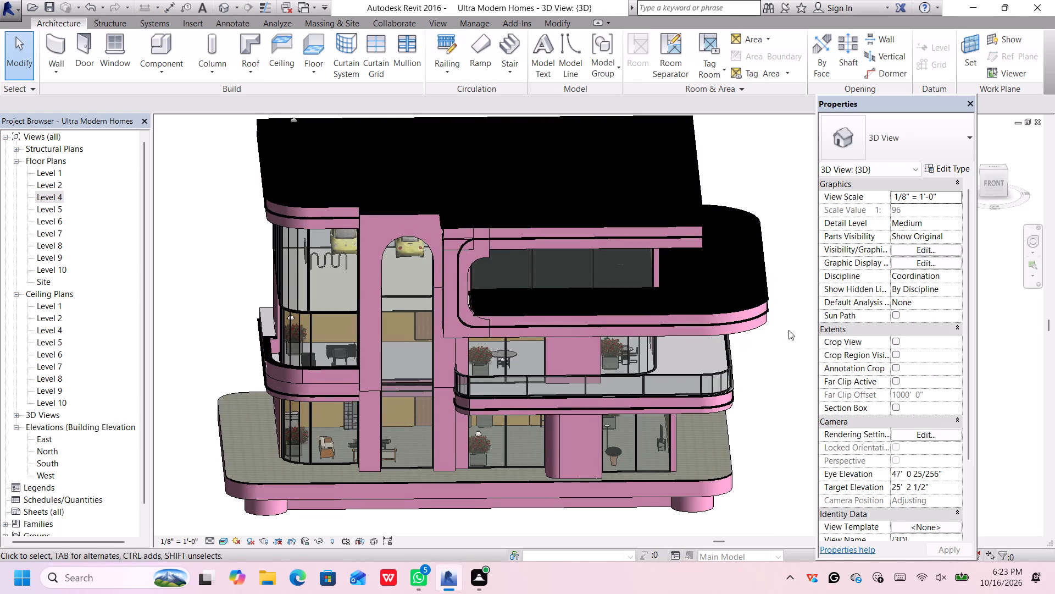
middle_drag(785, 338, 772, 259)
shift+middle_click(773, 243)
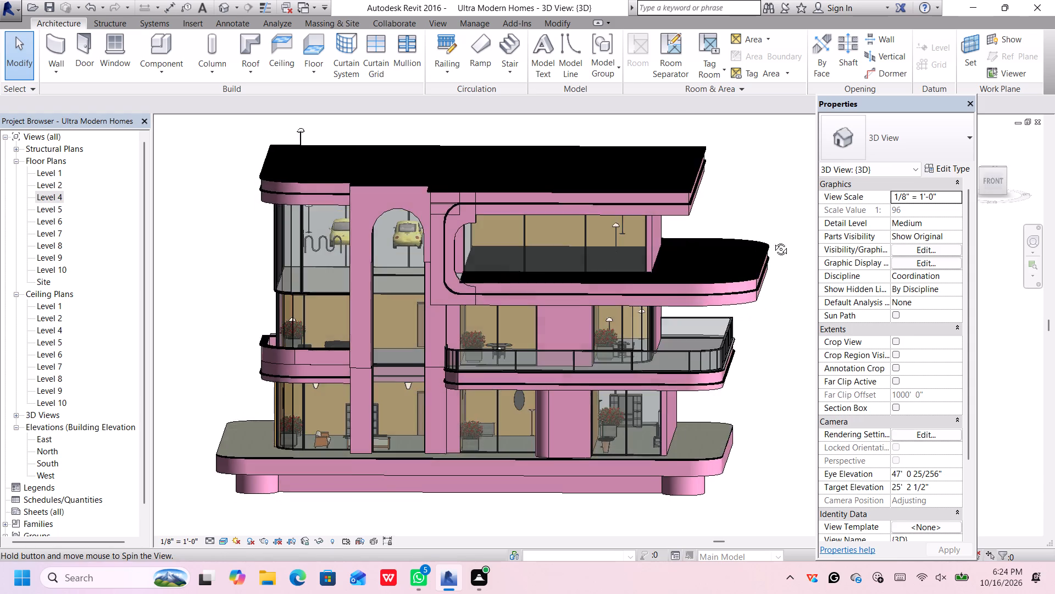
shift+middle_drag(773, 240, 778, 224)
scroll(362, 234, up, 3)
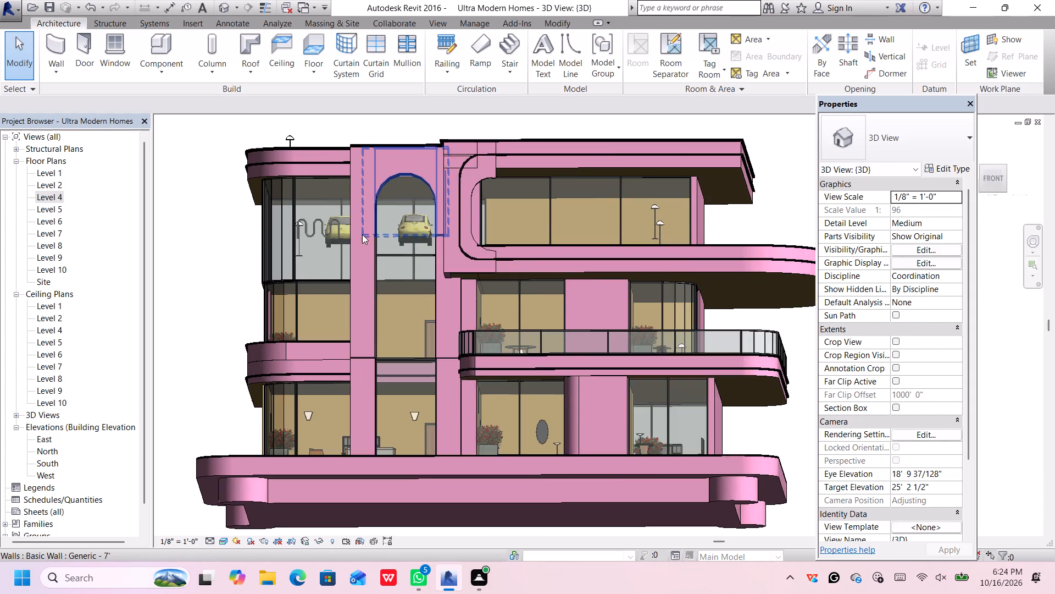
middle_drag(382, 228, 386, 309)
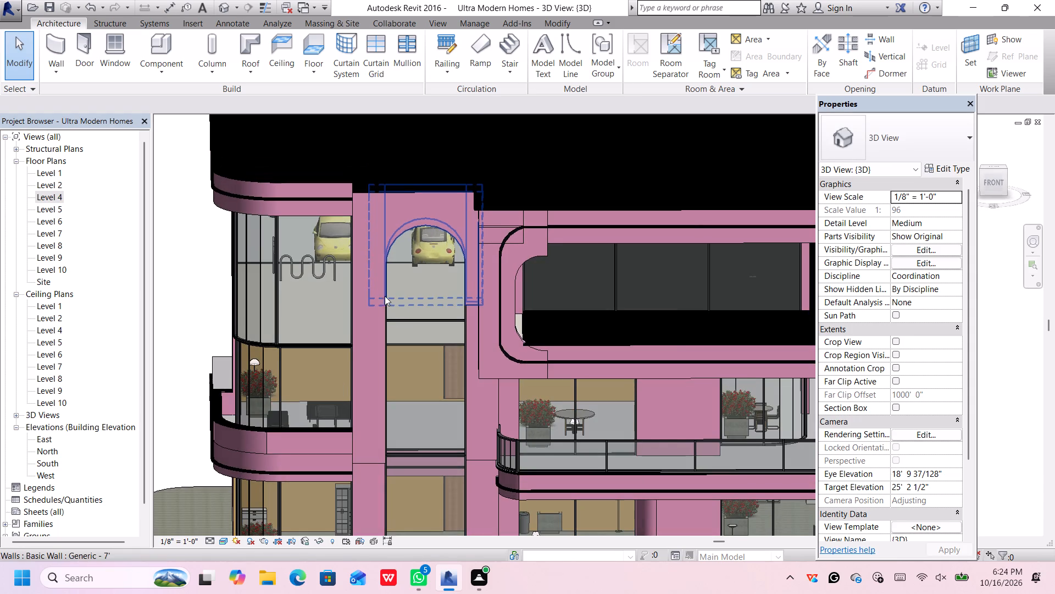
scroll(331, 269, up, 3)
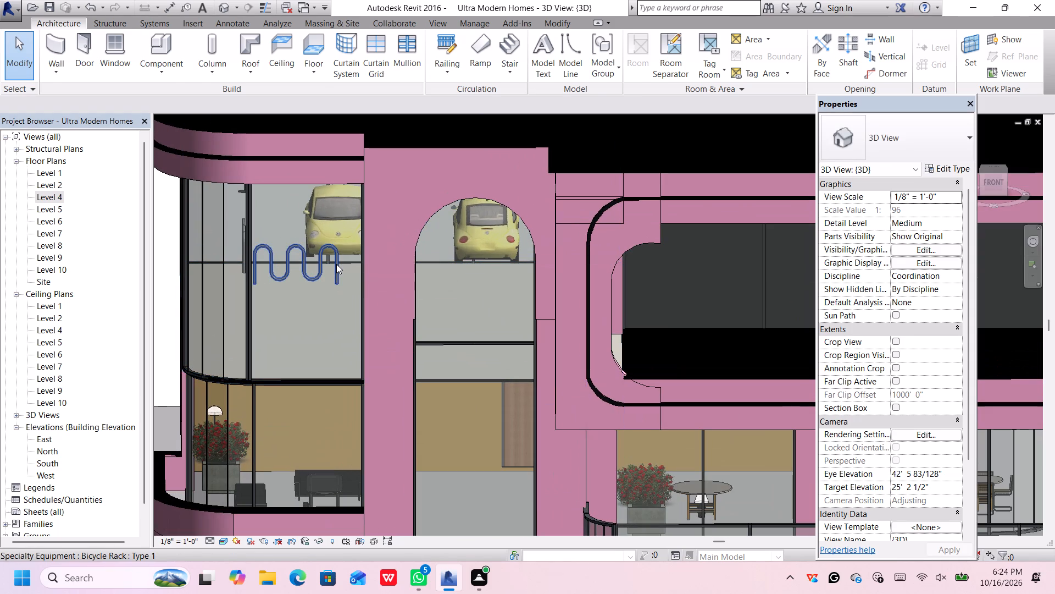
click(336, 264)
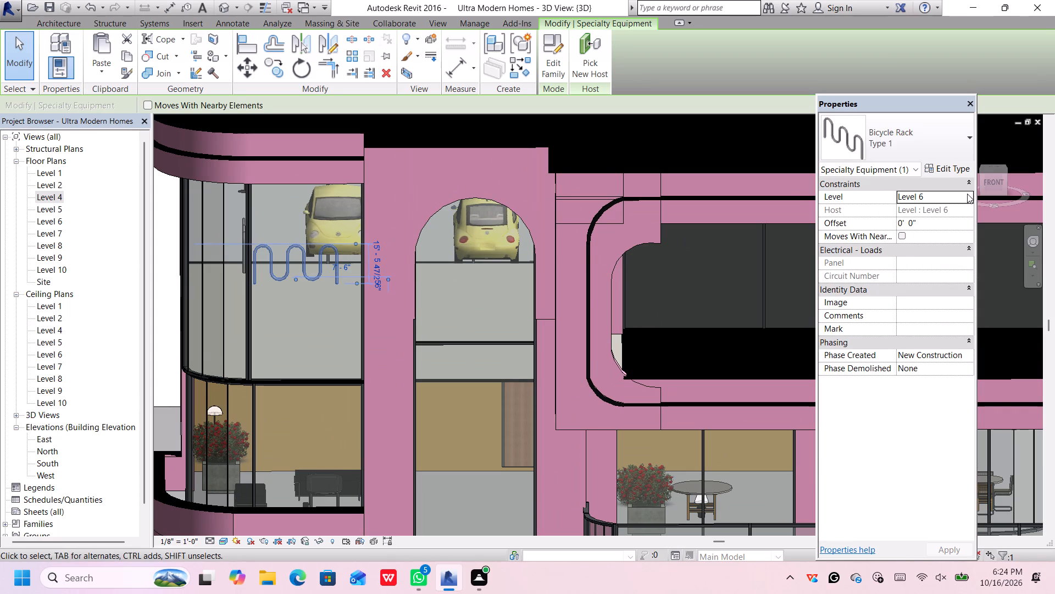
click(967, 194)
click(932, 232)
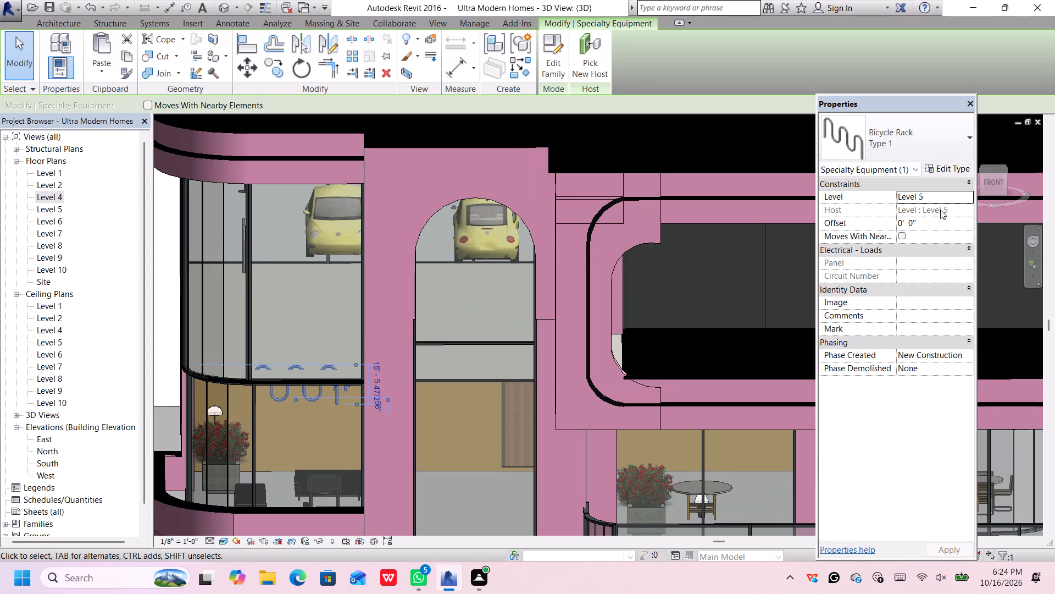
Set the bicycle rack's offset to 3', dismissing the dialogs that interrupt the entry.
click(943, 223)
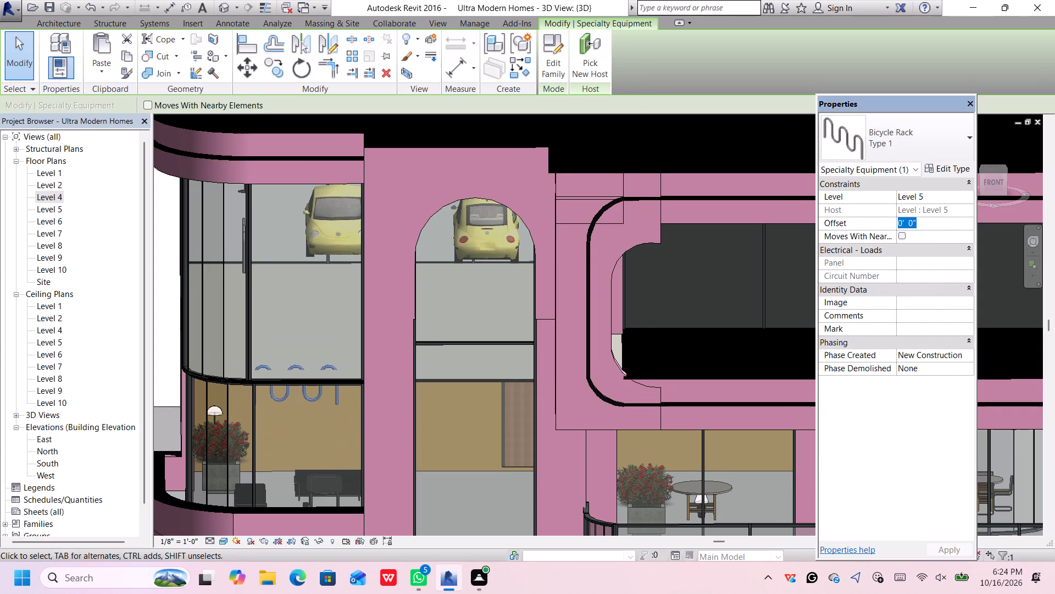
key(BackSpace)
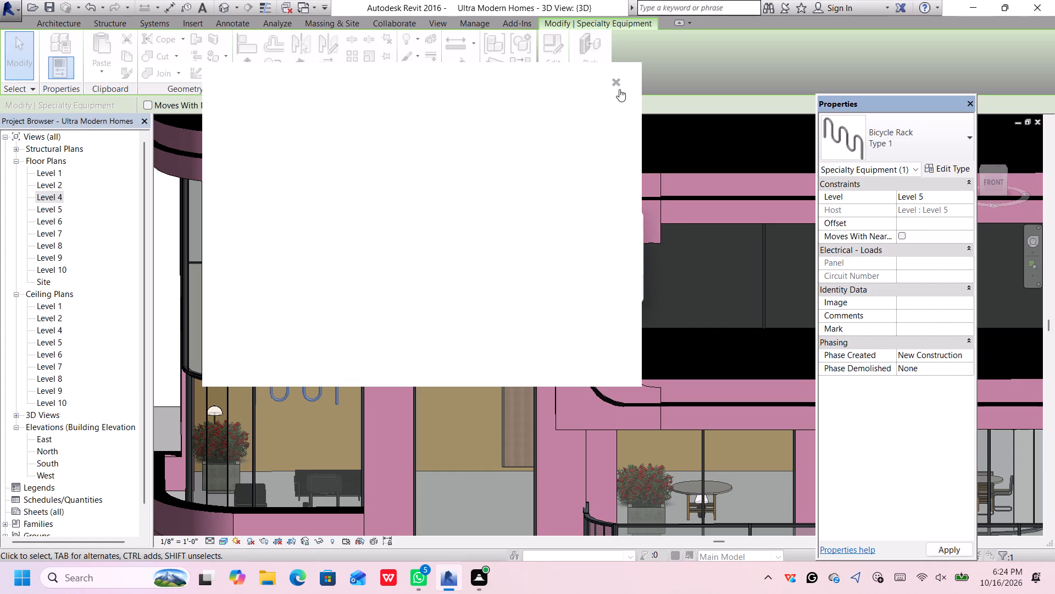
click(615, 82)
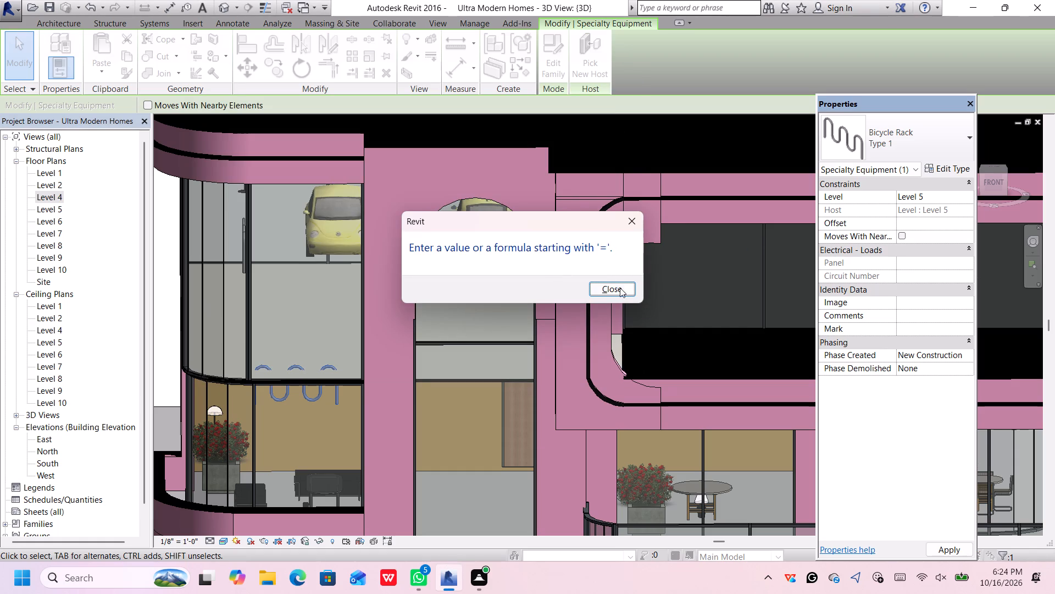
click(625, 294)
click(607, 286)
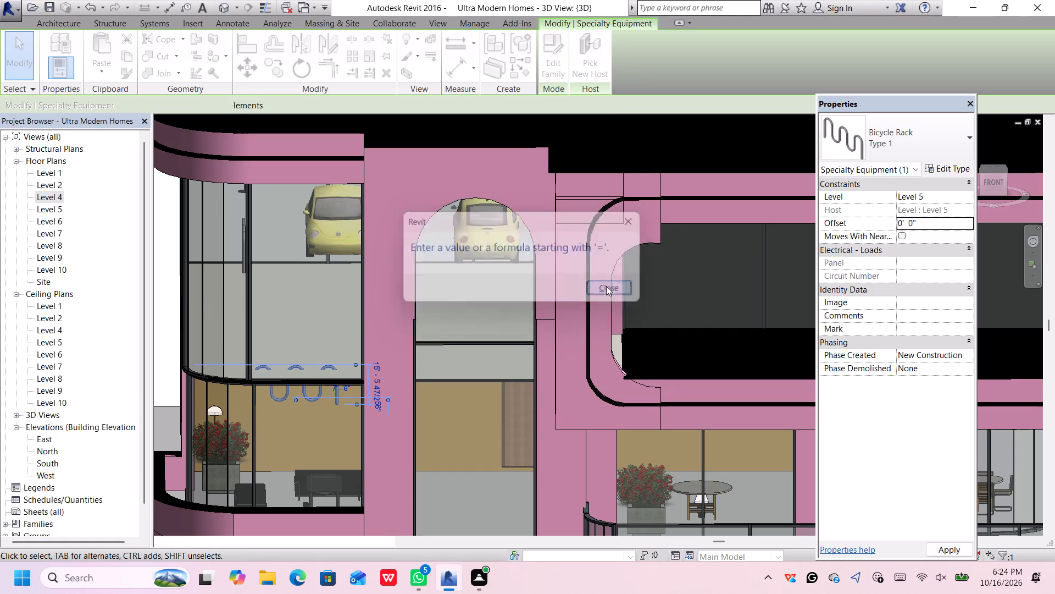
click(940, 223)
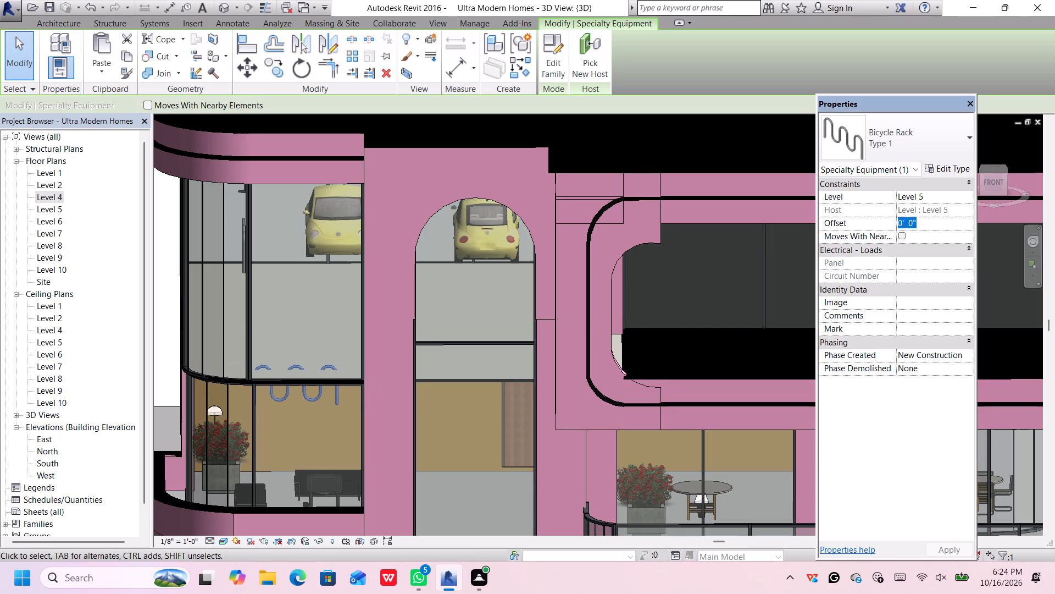
key(BackSpace)
key(3)
key(apostrophe)
key(Return)
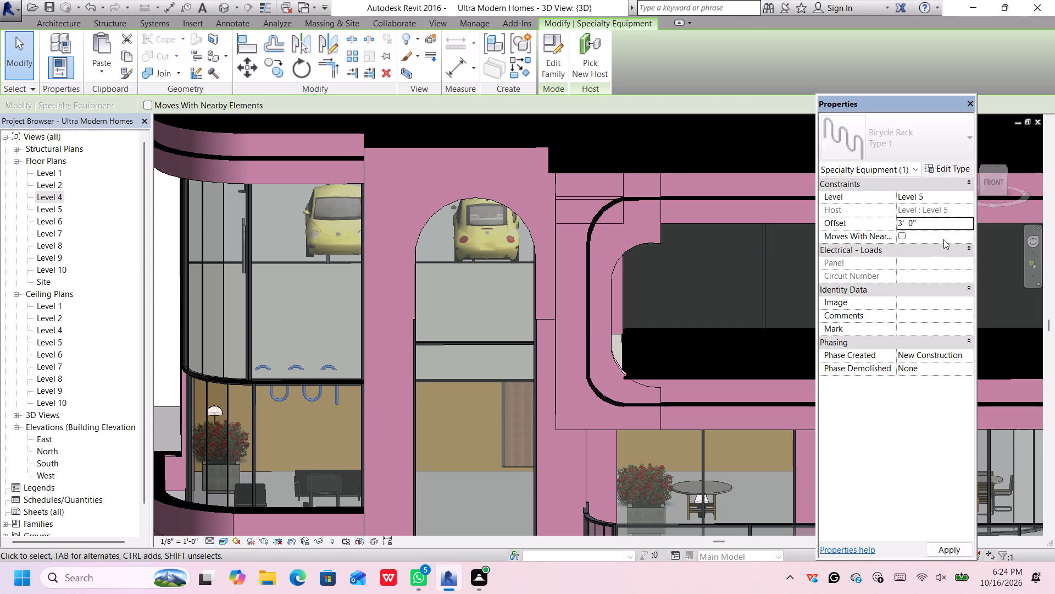
key(Return)
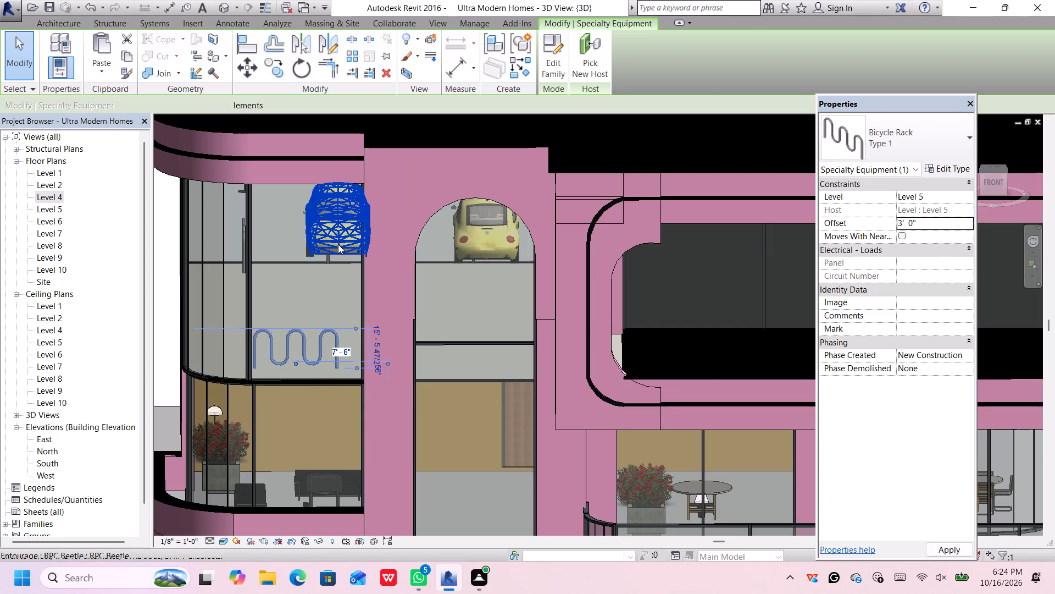
Set the RPC Beetle above the bicycle rack to a 3' offset and reassign it to Level 5.
click(342, 234)
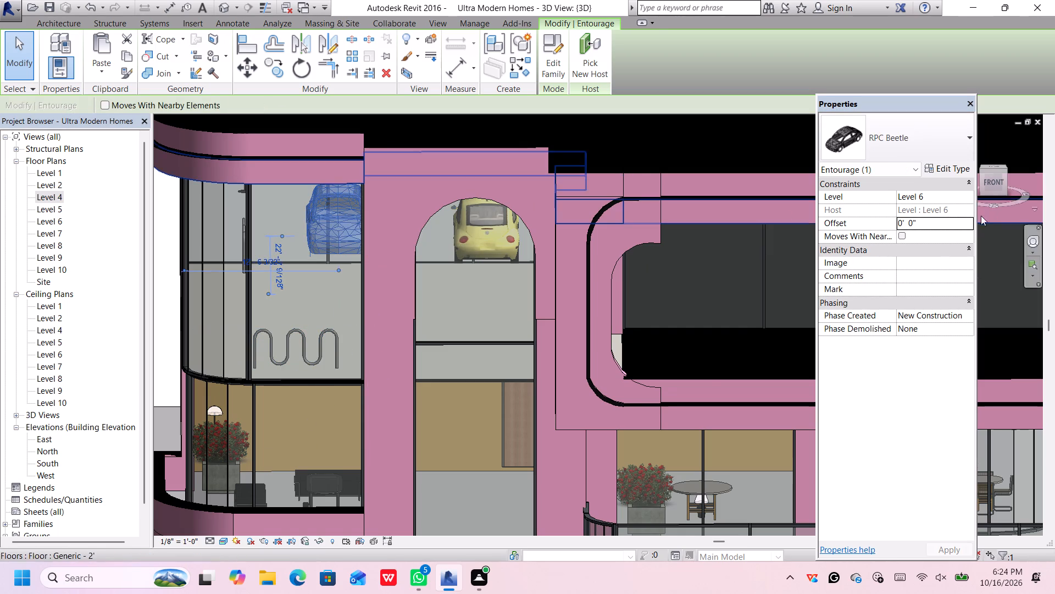
click(949, 218)
key(BackSpace)
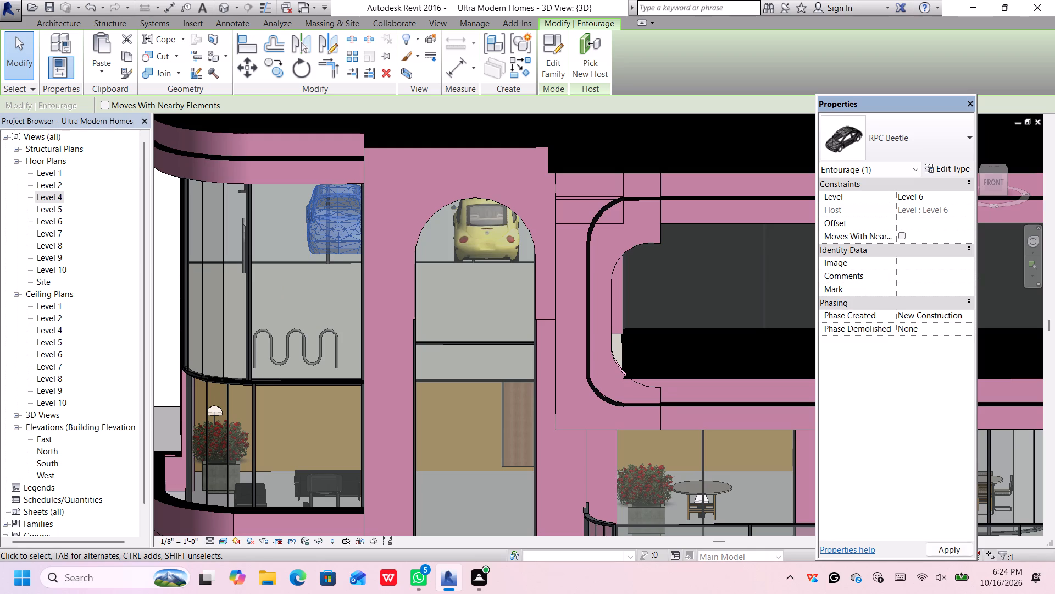
text(3')
key(Return)
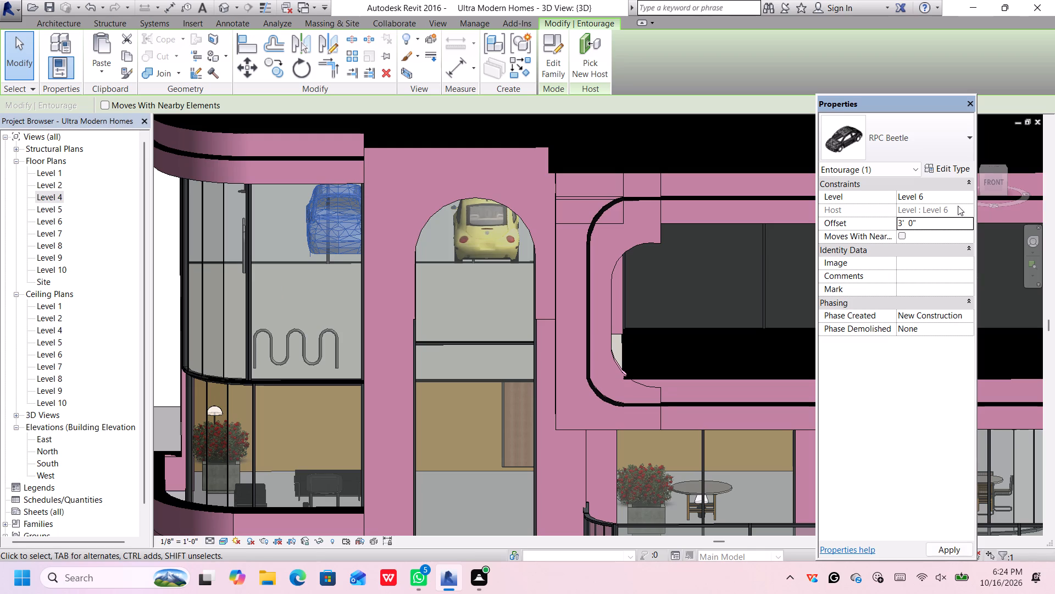
click(958, 195)
click(966, 197)
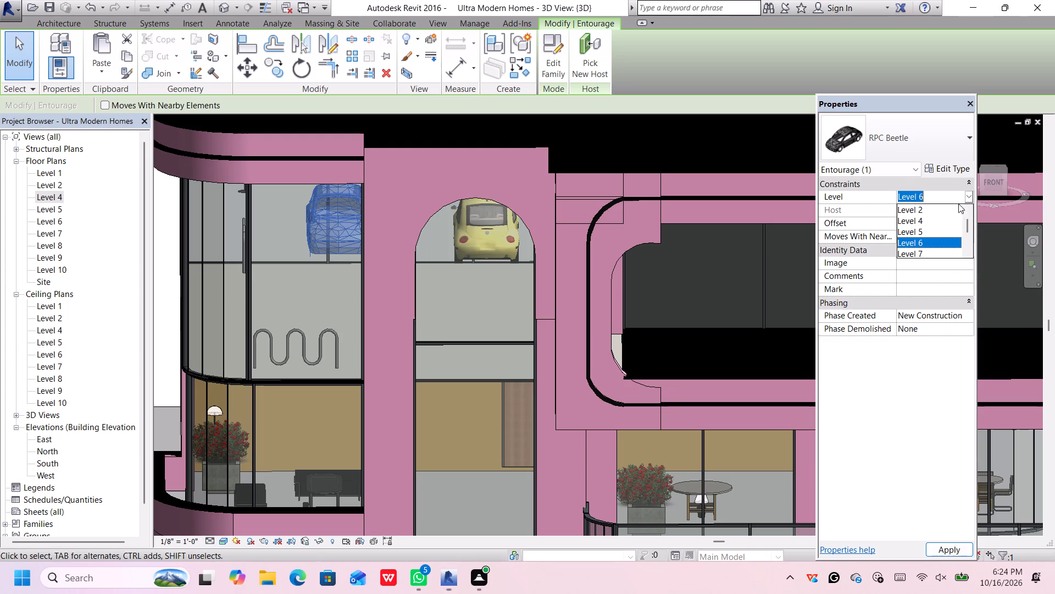
click(940, 230)
key(Return)
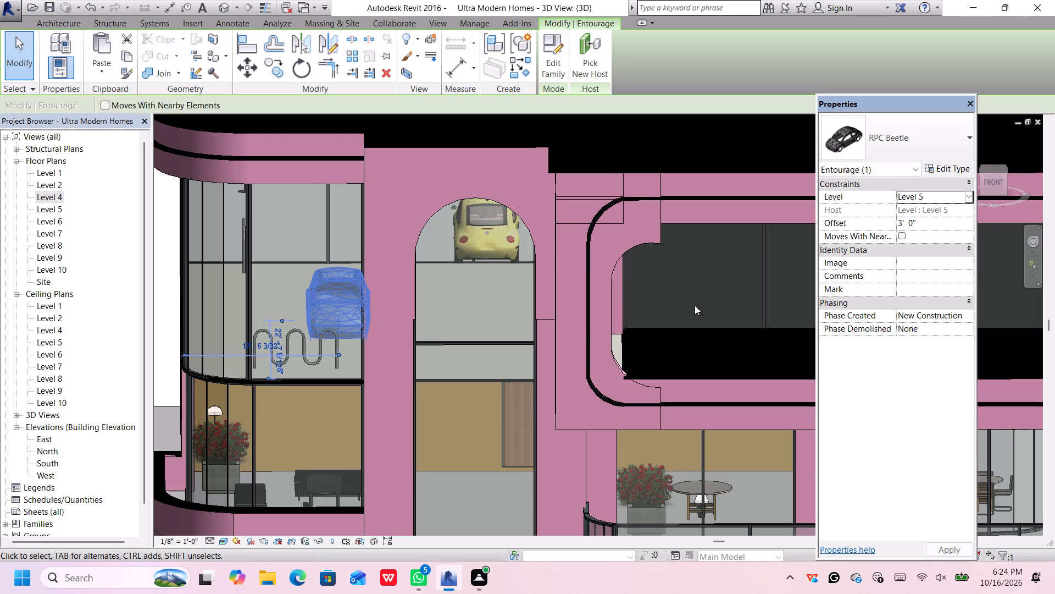
Select the other RPC Beetle, behind the arched opening in the front facade.
click(506, 246)
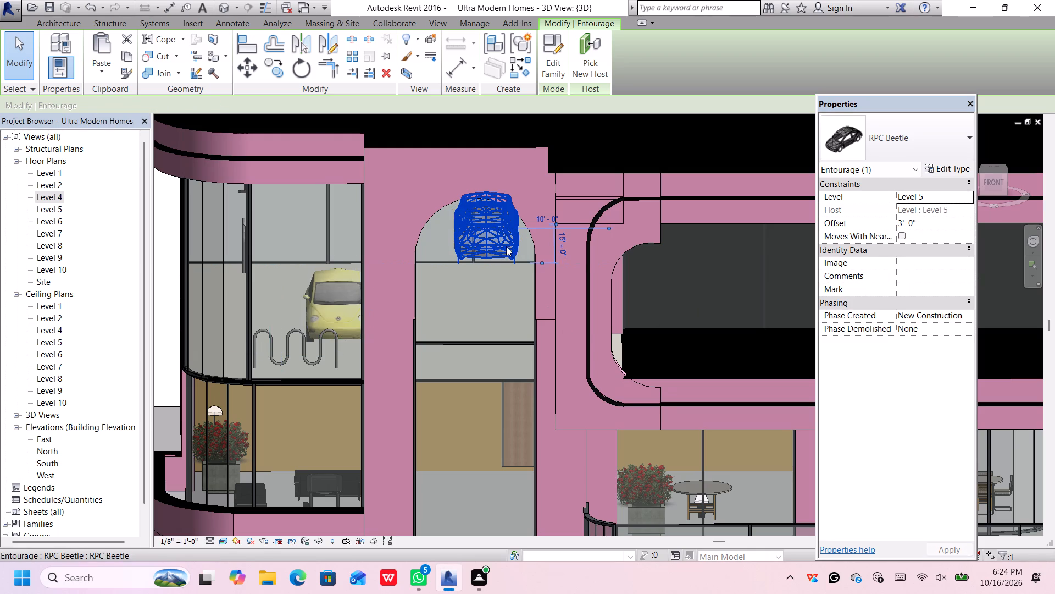
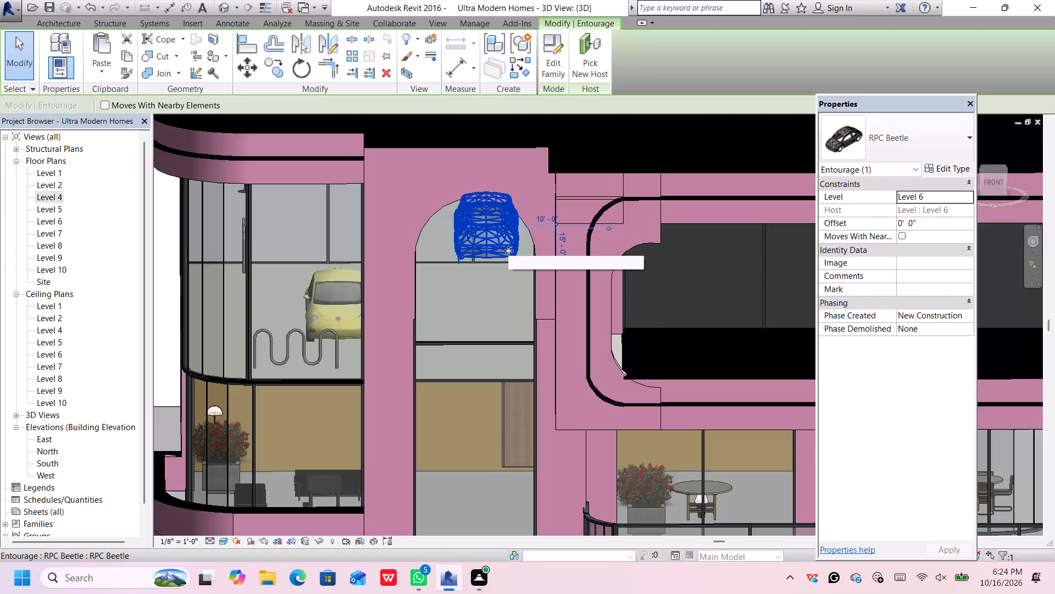
Set the selected RPC Beetle behind the arched opening to Level 5 with an offset of 3'.
click(931, 219)
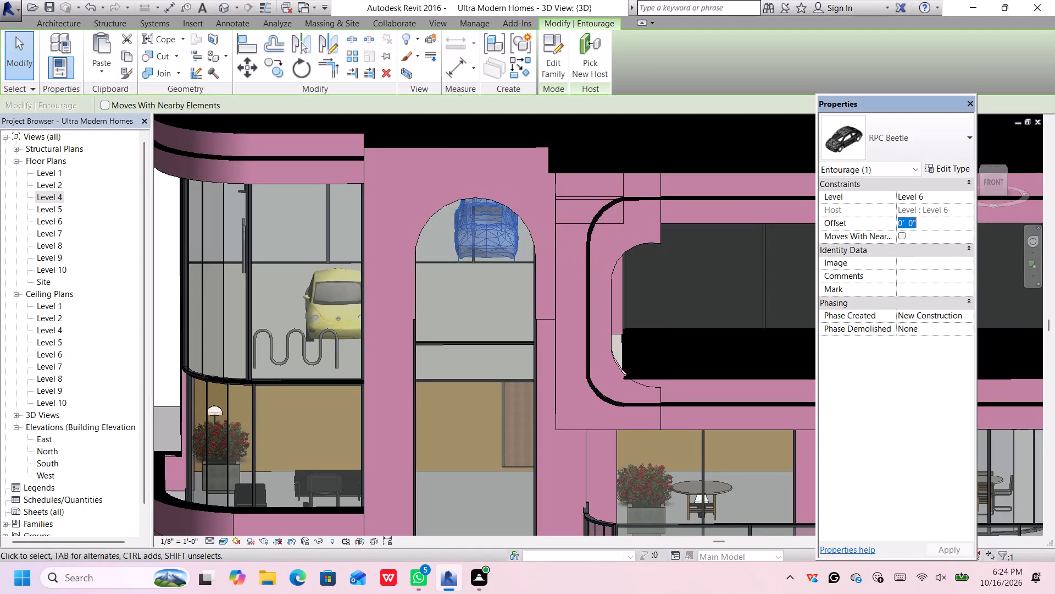
key(BackSpace)
key(3)
key(apostrophe)
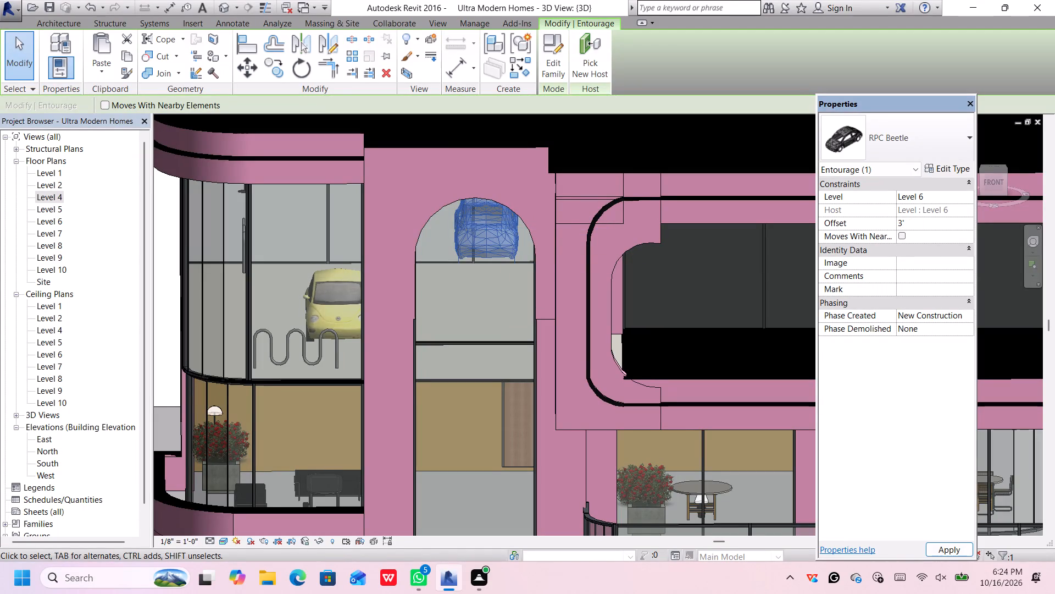
click(968, 201)
click(929, 229)
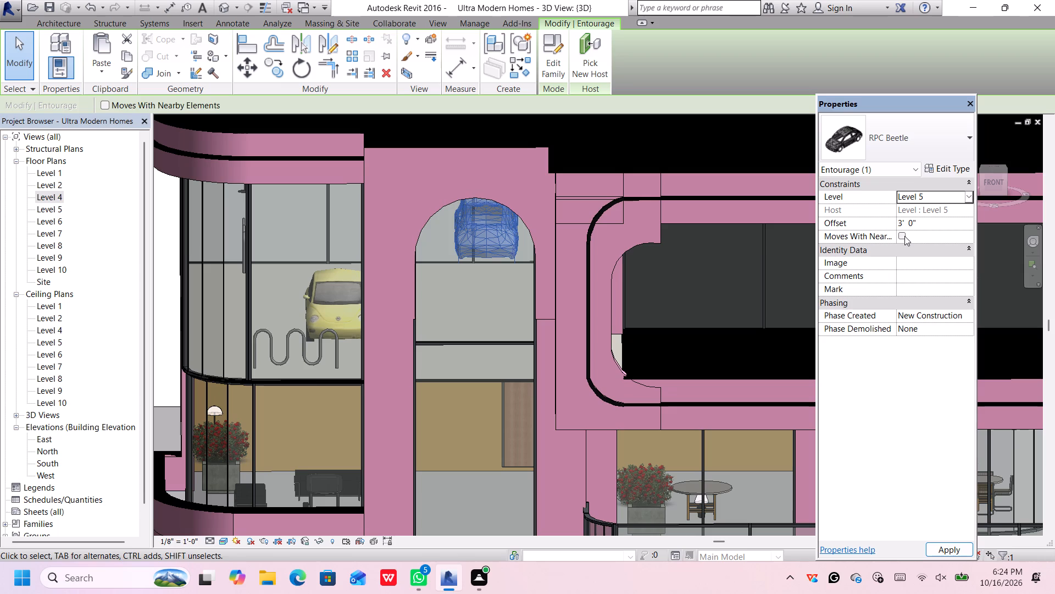
key(Return)
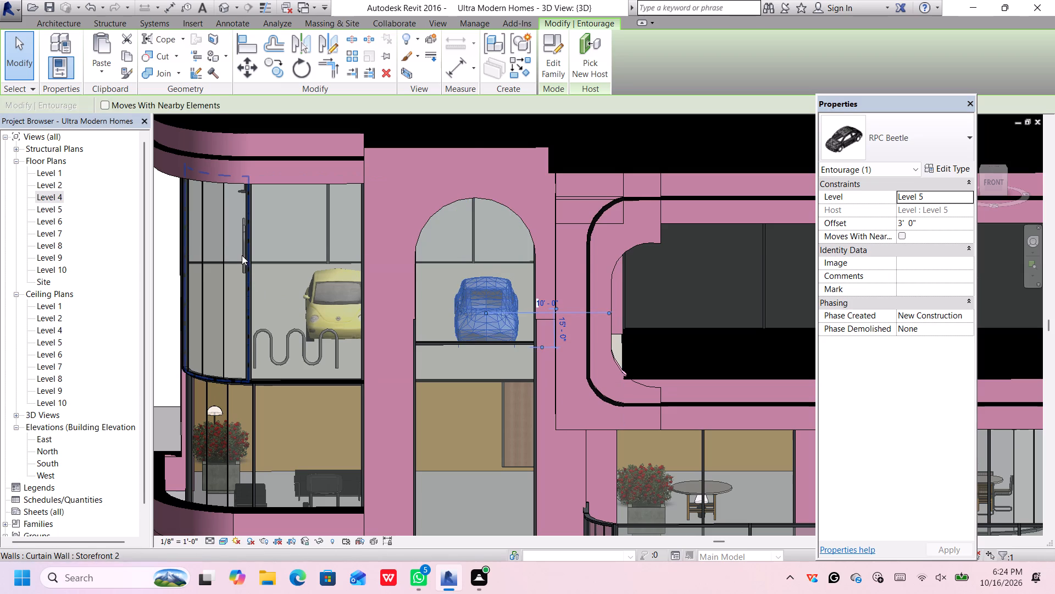
Set the raised bicycle rack behind the curved corner glazing to Level 5 with an offset of 3'.
scroll(241, 254, up, 4)
middle_drag(241, 255, 247, 260)
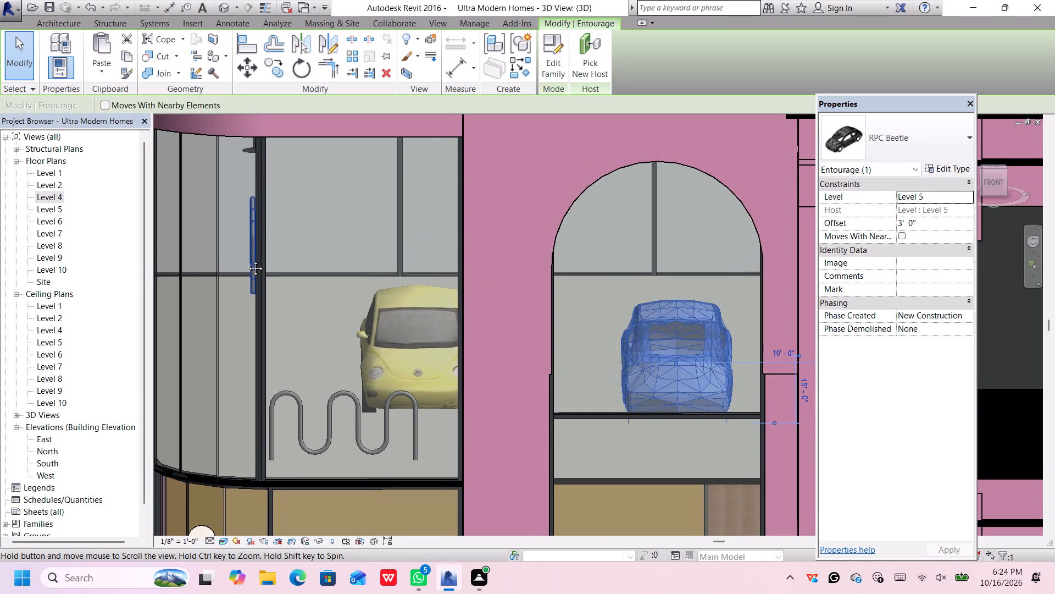
middle_drag(247, 260, 251, 266)
click(254, 258)
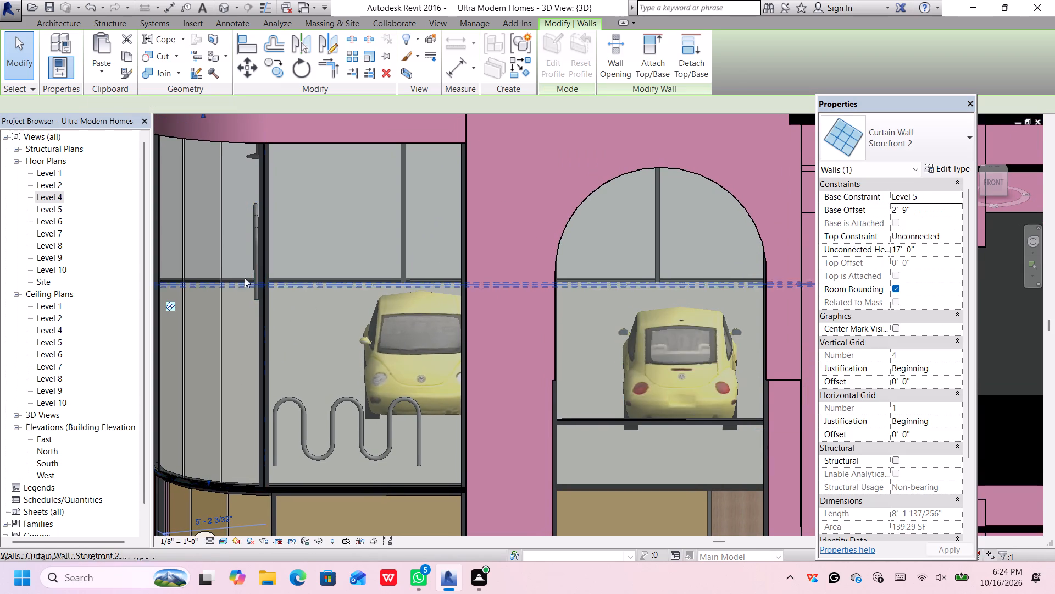
scroll(239, 285, down, 1)
middle_click(238, 285)
shift+middle_drag(237, 285, 247, 289)
shift+middle_drag(248, 289, 259, 292)
shift+scroll(264, 293, up, 1)
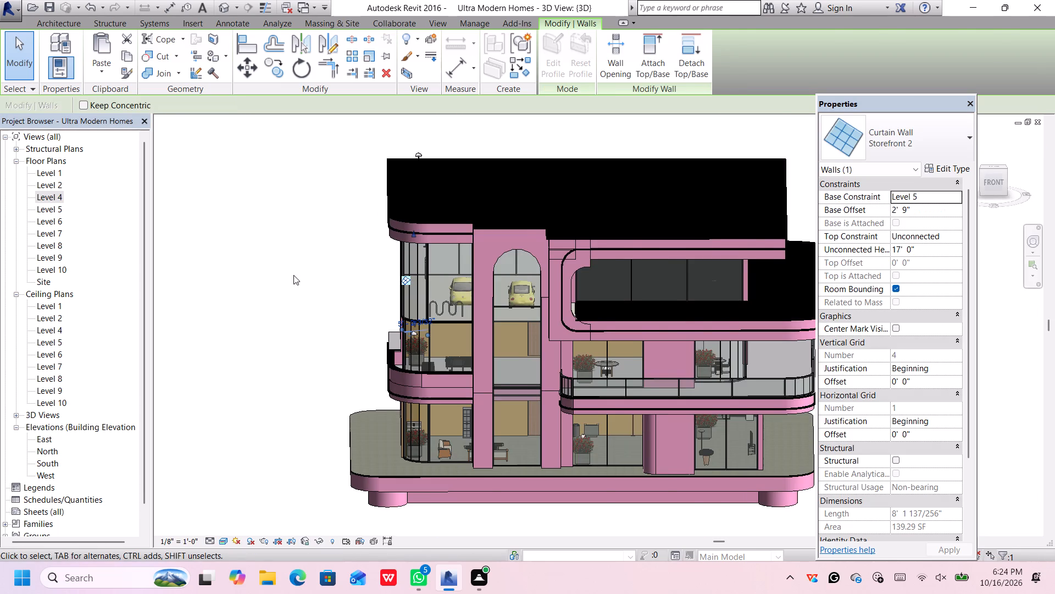
click(293, 275)
scroll(434, 282, up, 8)
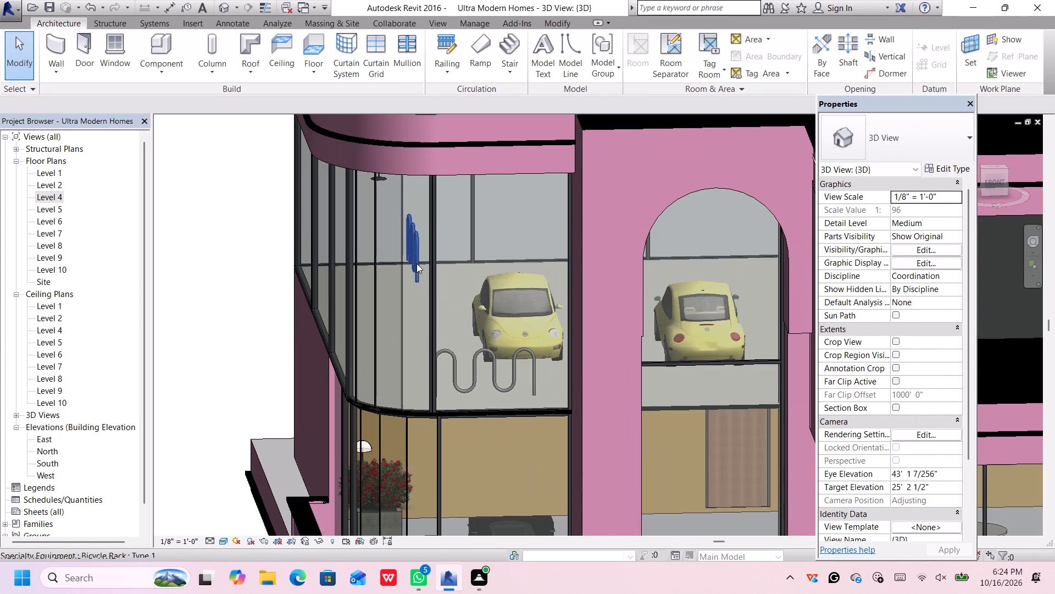
click(417, 262)
click(922, 221)
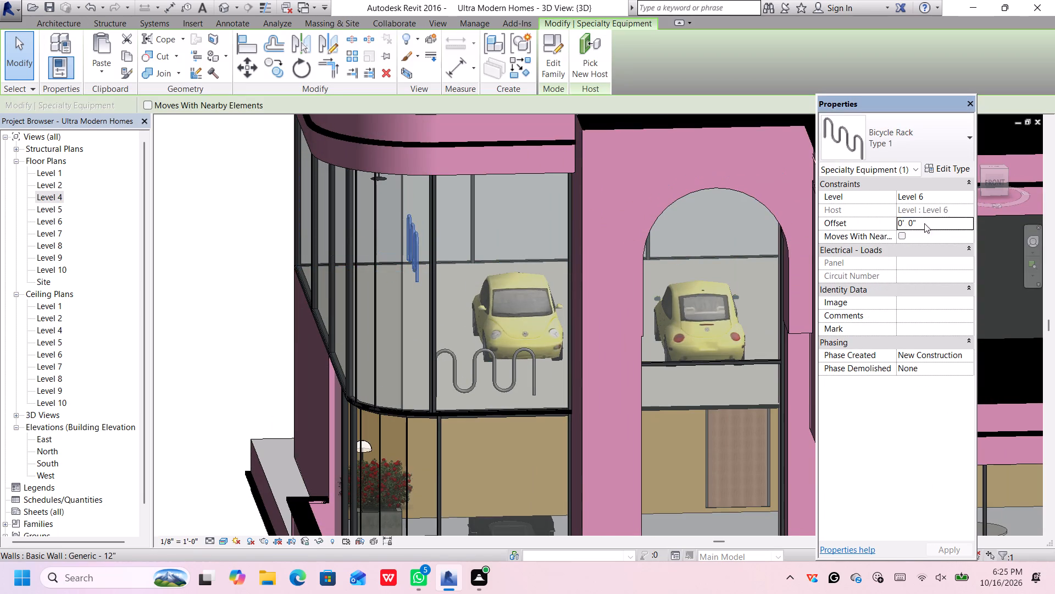
key(BackSpace)
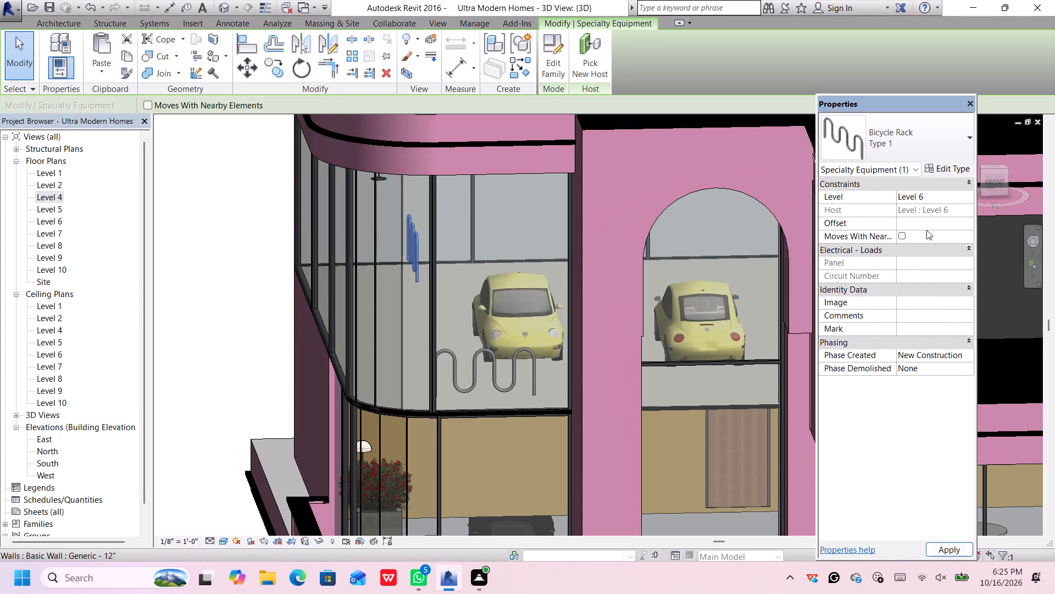
text(3')
click(965, 193)
click(966, 194)
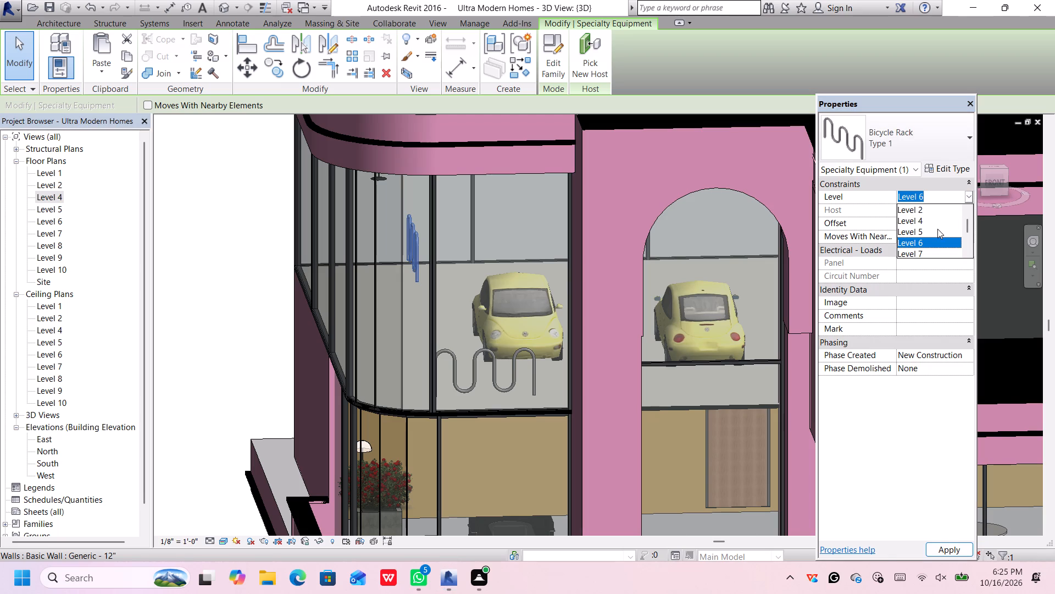
click(937, 230)
scroll(253, 381, down, 3)
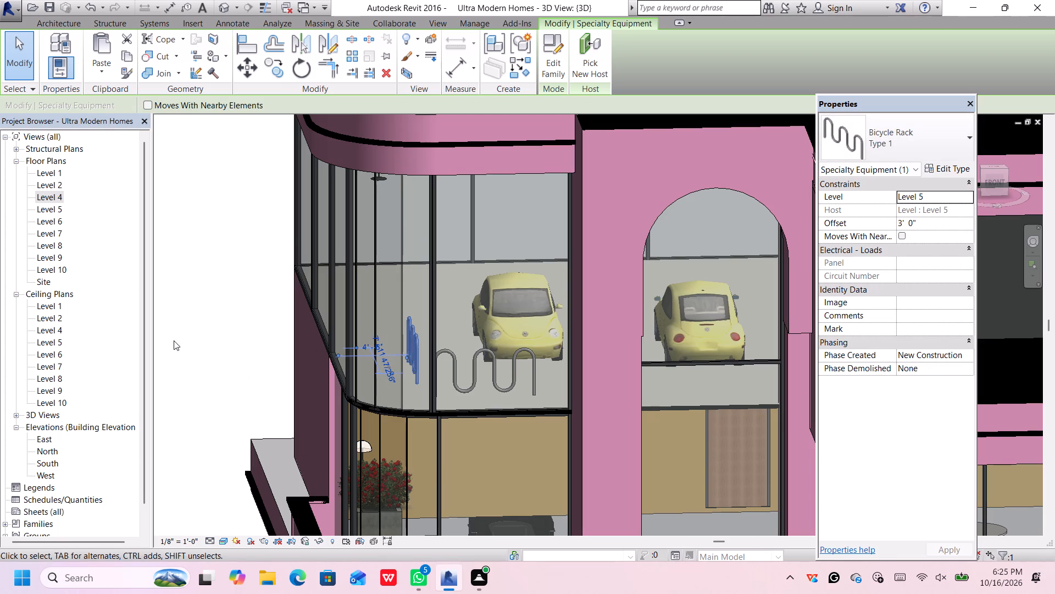
scroll(174, 340, down, 1)
click(233, 322)
Delete the hemispheric floor lamp standing on top of the roof.
scroll(303, 314, down, 6)
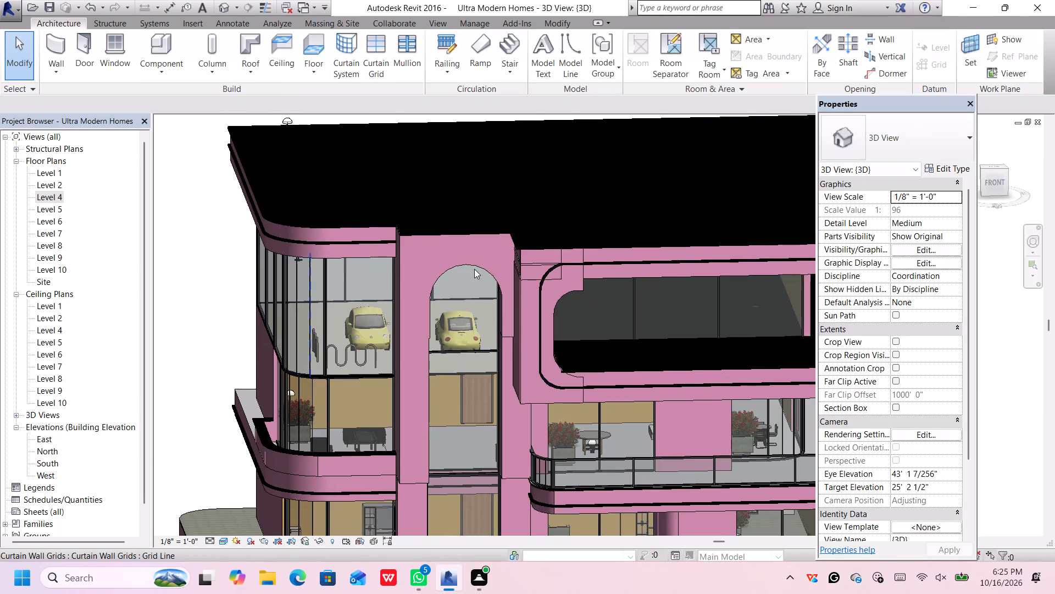
middle_drag(685, 369, 664, 307)
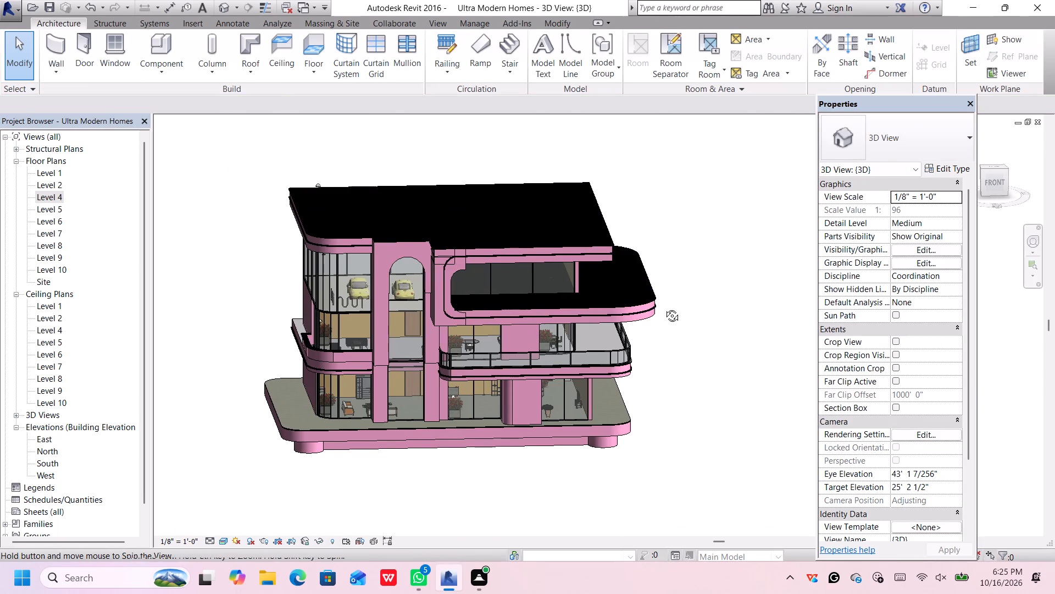
middle_drag(664, 307, 660, 286)
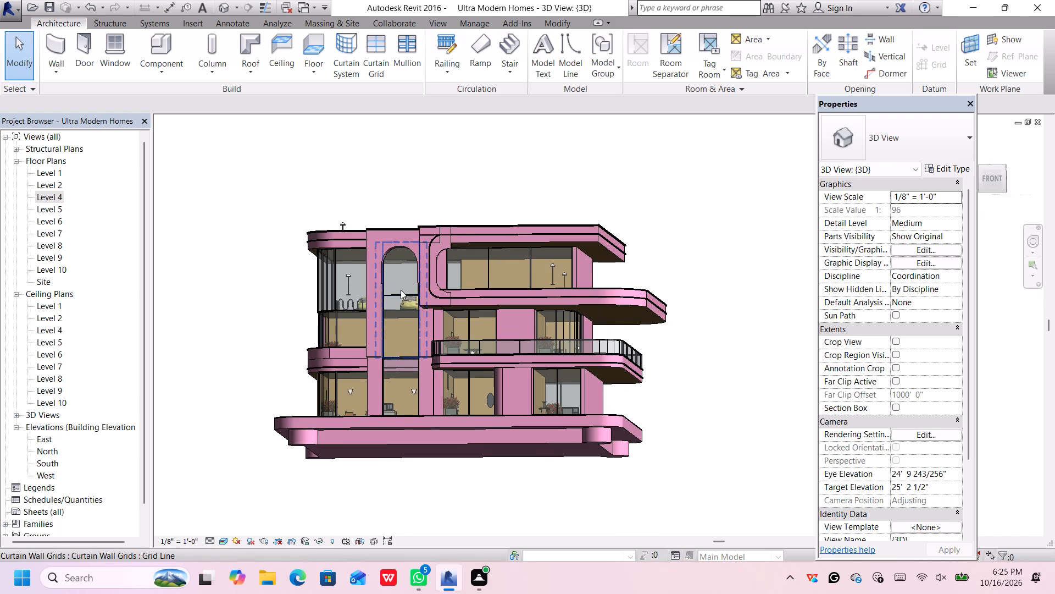
shift+middle_drag(654, 195, 662, 224)
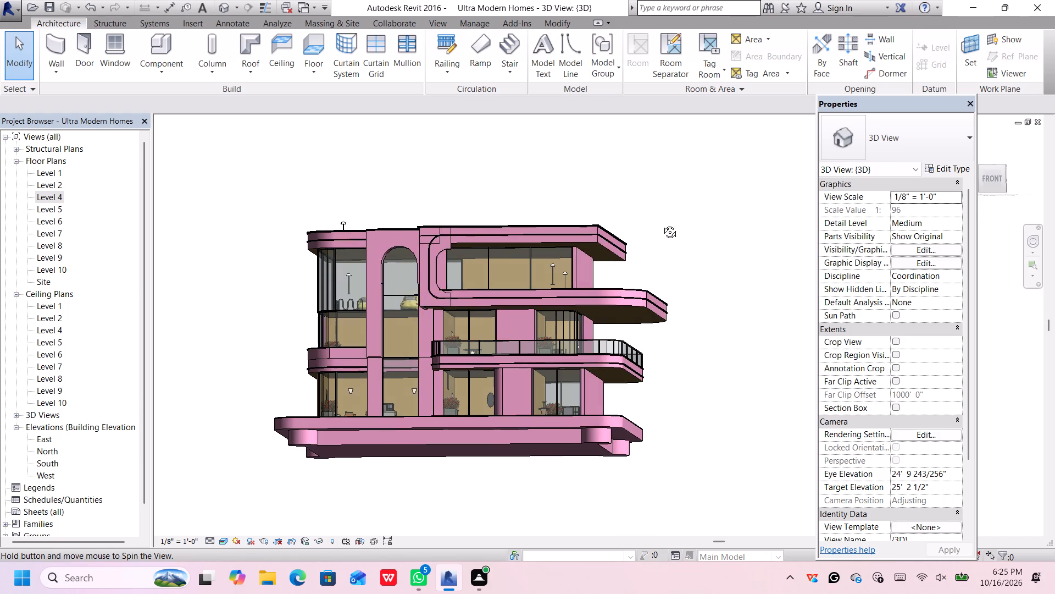
shift+middle_drag(662, 224, 655, 213)
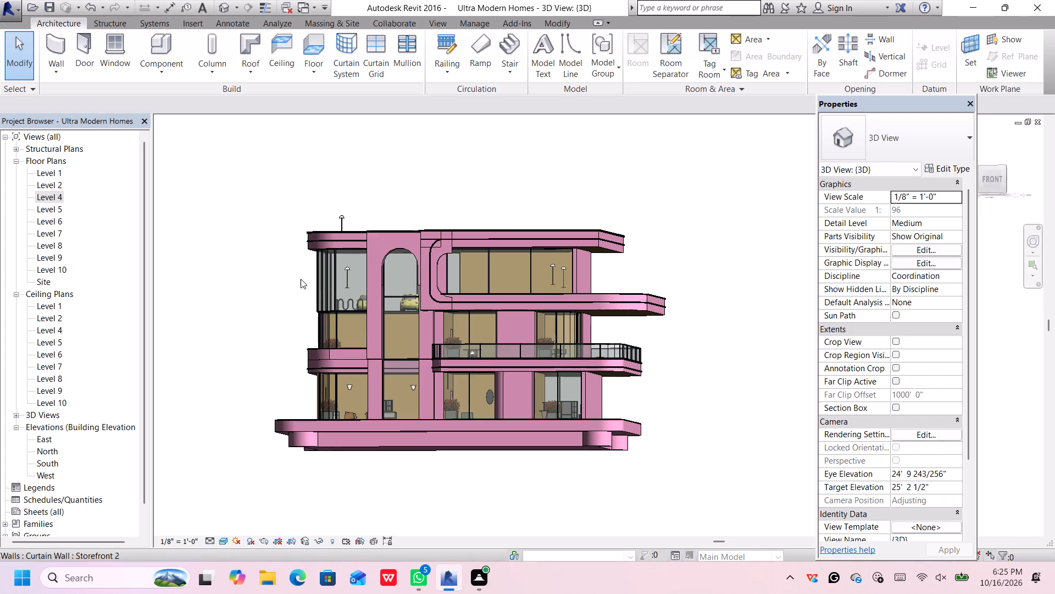
scroll(346, 283, up, 2)
middle_drag(350, 201, 351, 217)
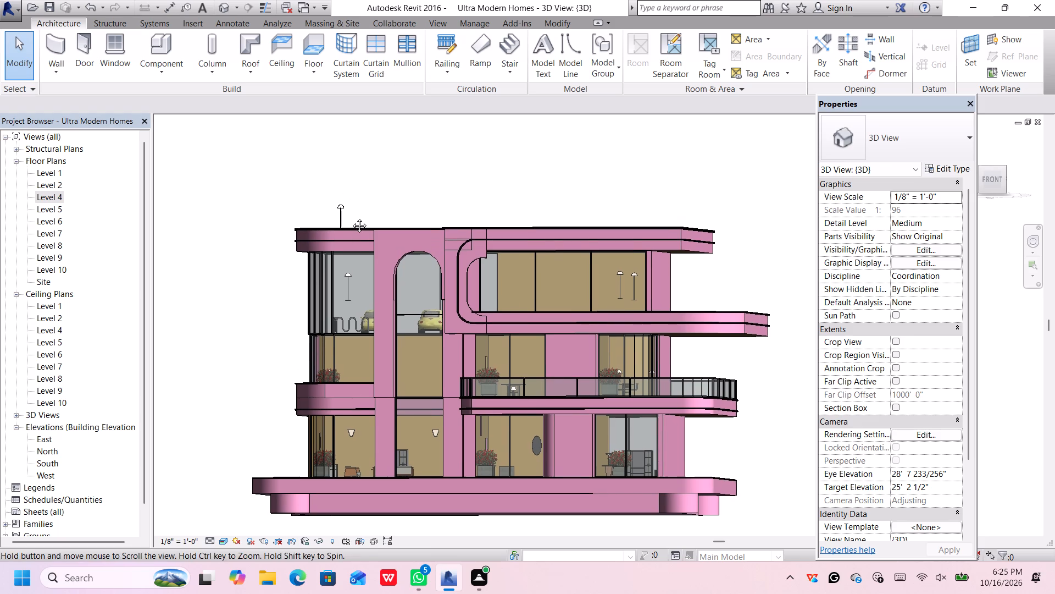
middle_drag(351, 217, 360, 245)
shift+middle_click(360, 245)
click(612, 80)
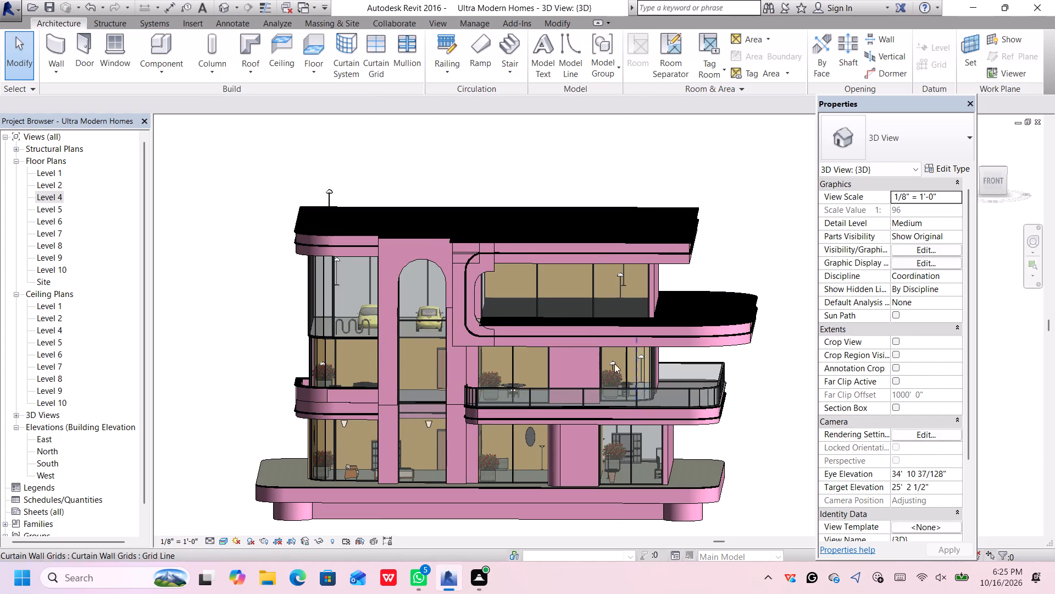
scroll(431, 313, up, 1)
click(310, 174)
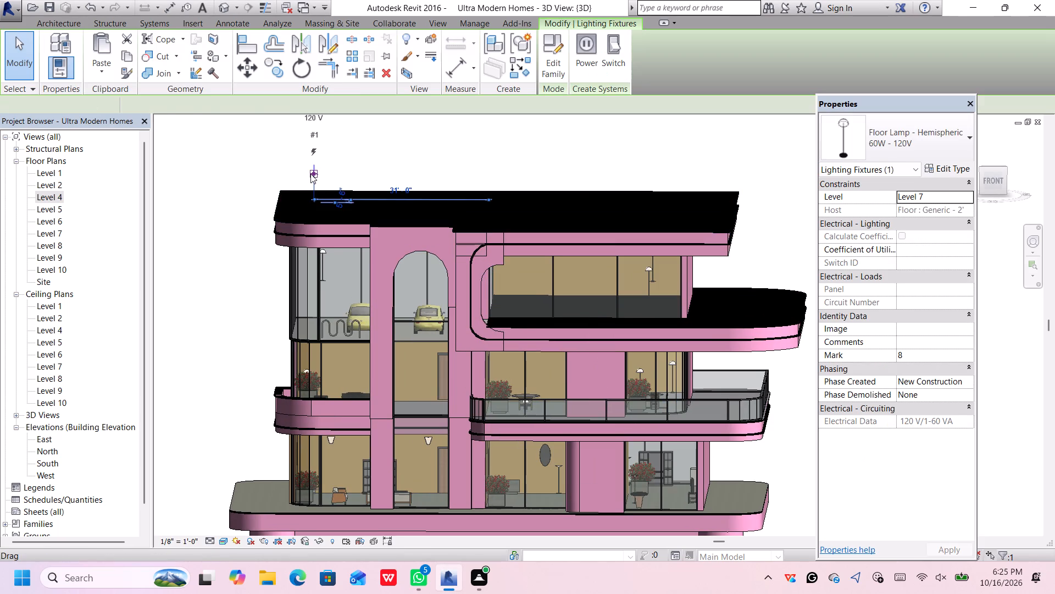
key(Delete)
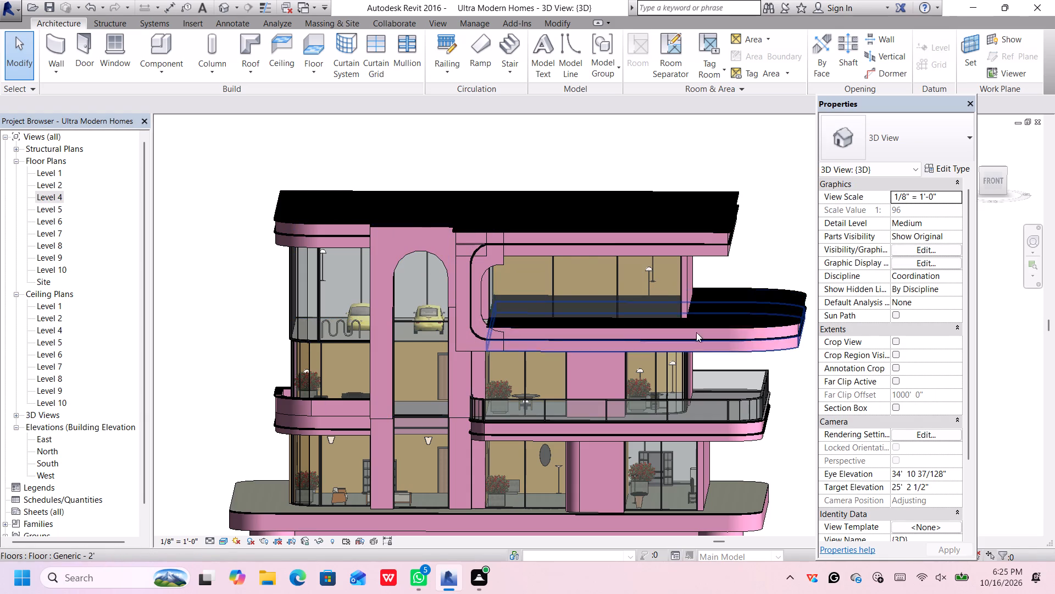
Move the floor lamp floating above the bicycle racks in the upper corner room to Level 5.
scroll(656, 277, up, 2)
scroll(652, 282, down, 1)
scroll(652, 279, up, 3)
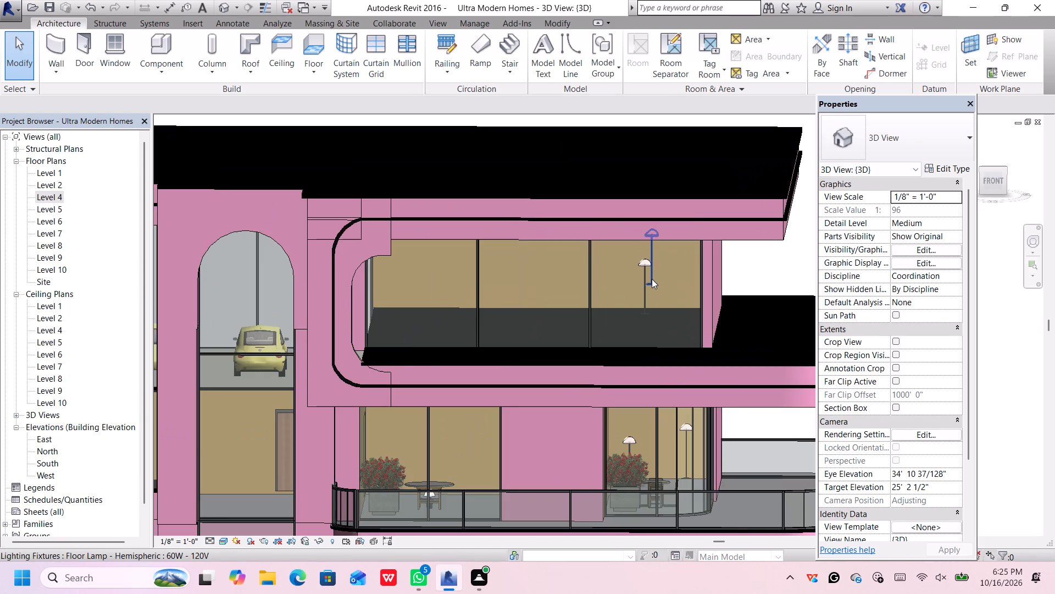
scroll(652, 279, down, 3)
scroll(271, 258, up, 2)
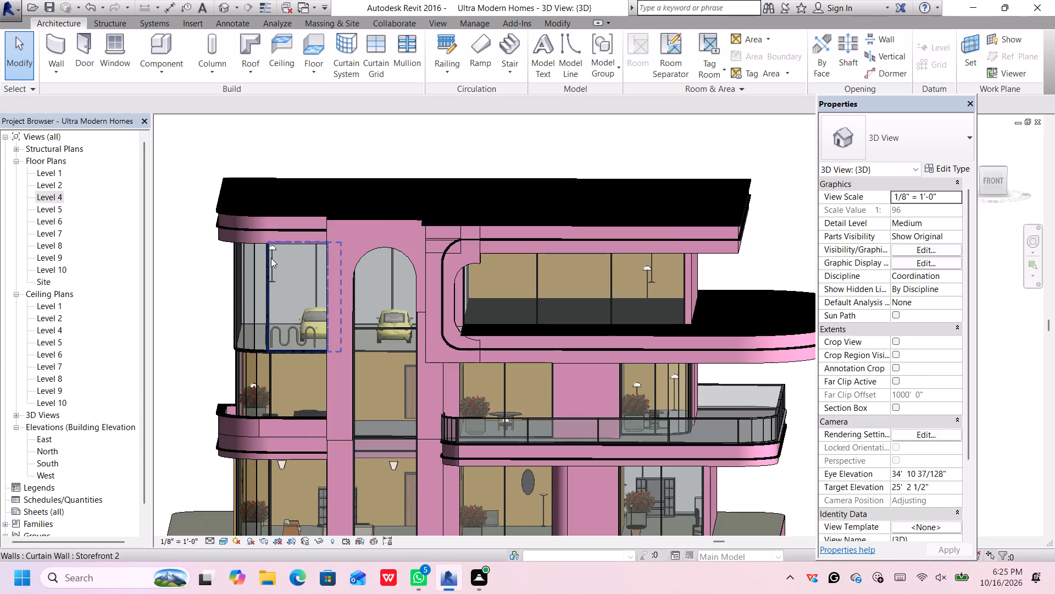
scroll(271, 258, up, 3)
click(275, 239)
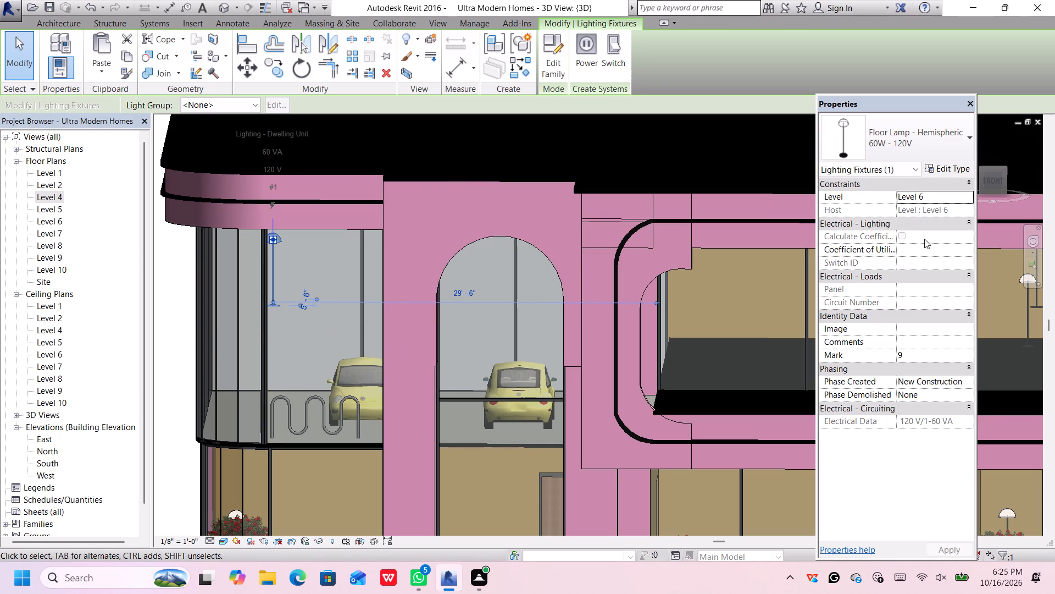
scroll(181, 290, down, 4)
click(176, 300)
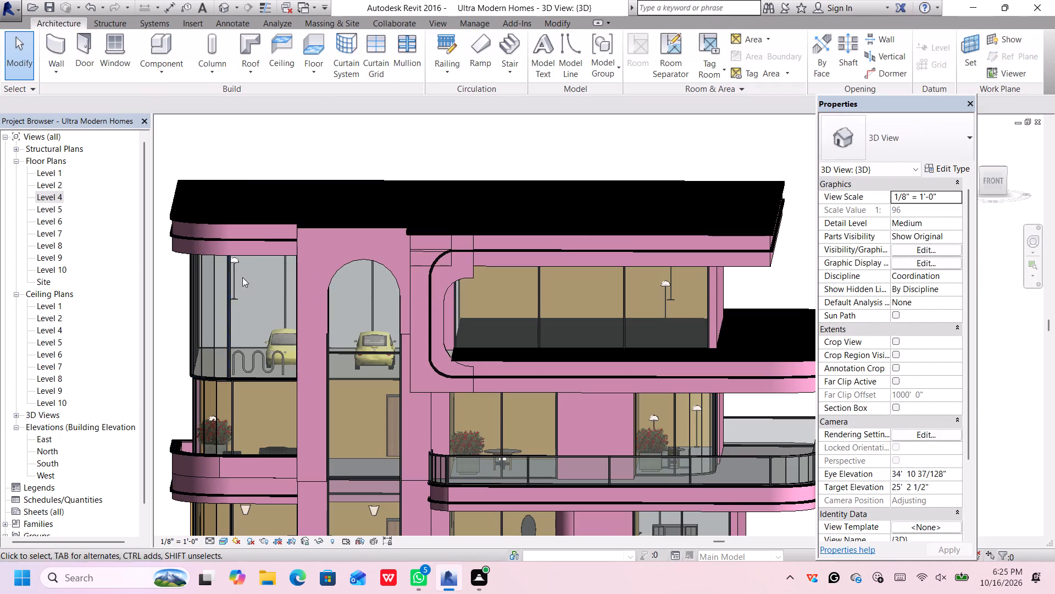
scroll(239, 261, up, 7)
click(232, 261)
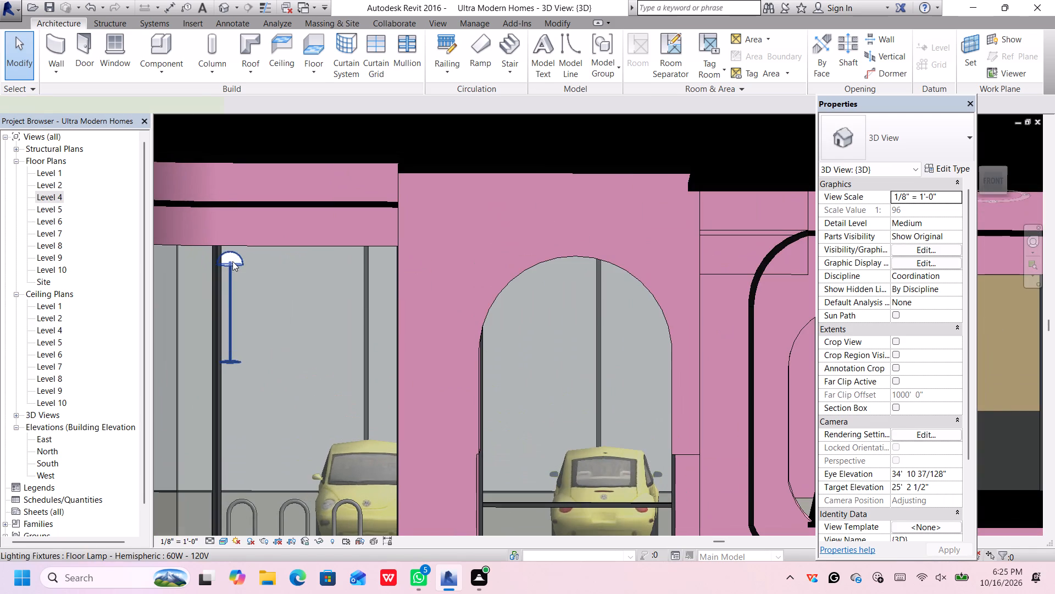
click(962, 196)
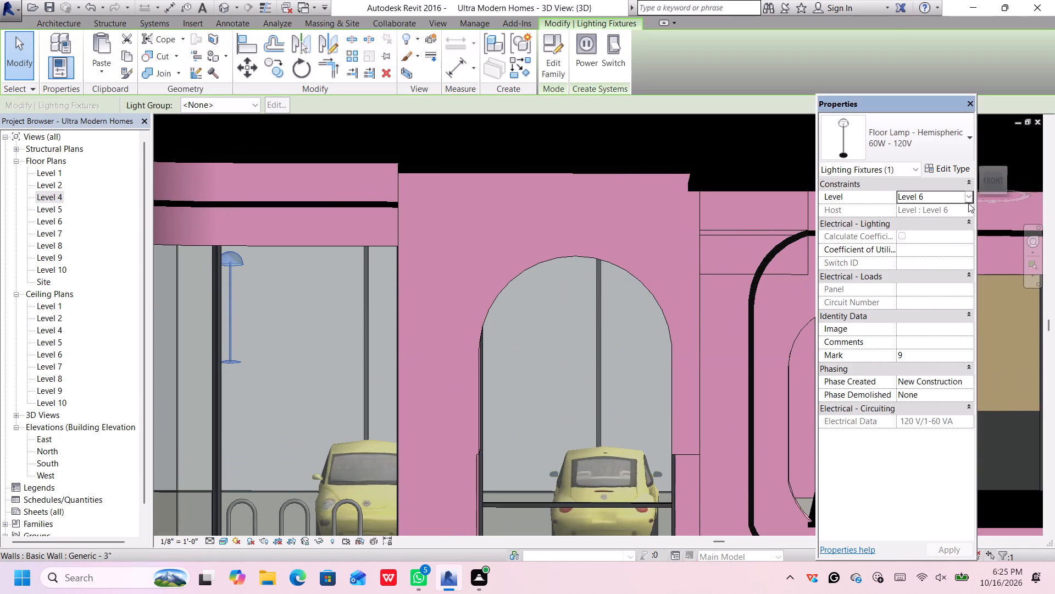
click(973, 197)
click(969, 199)
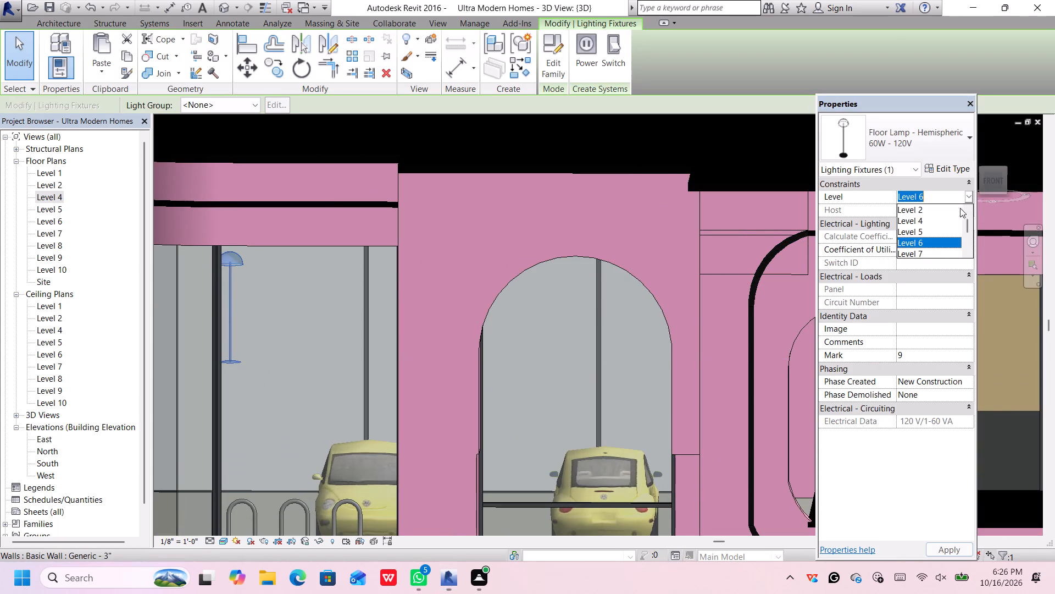
click(920, 233)
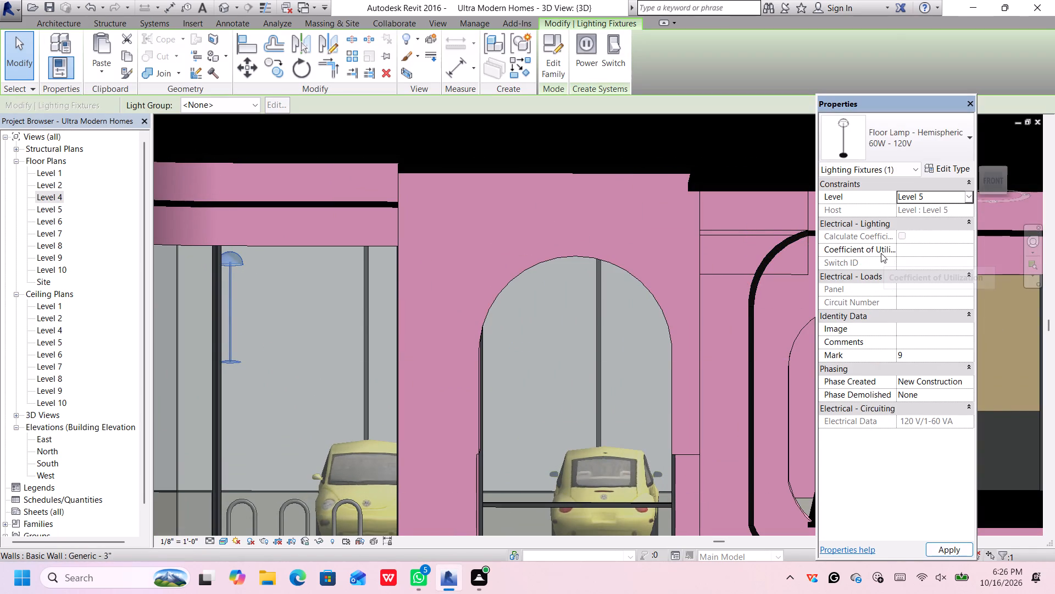
Move the lower of the two floor lamps in the wide glazed upper-floor room to Level 5.
scroll(337, 322, down, 6)
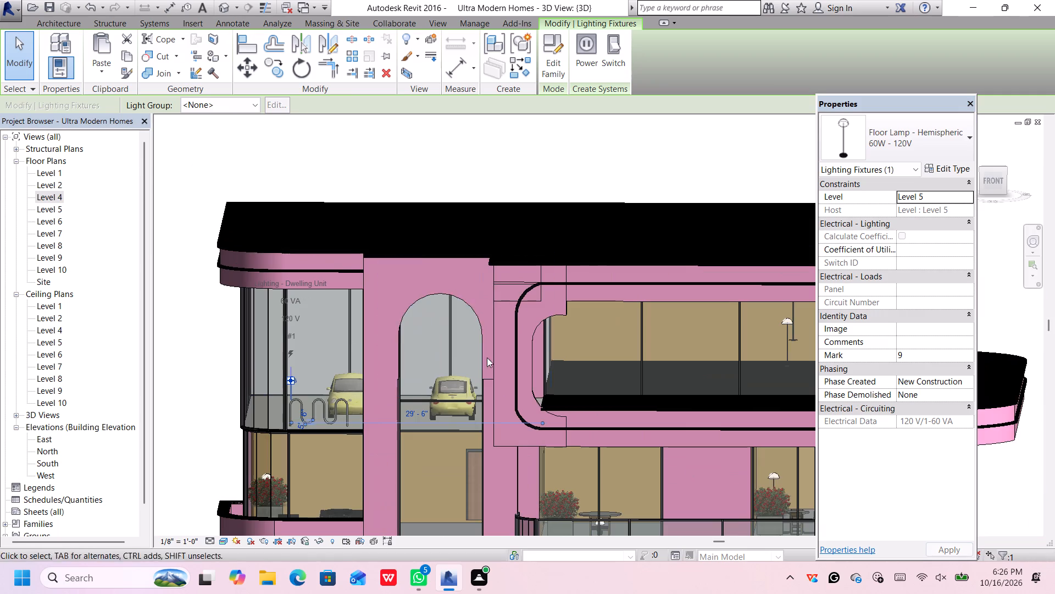
middle_drag(488, 359, 280, 310)
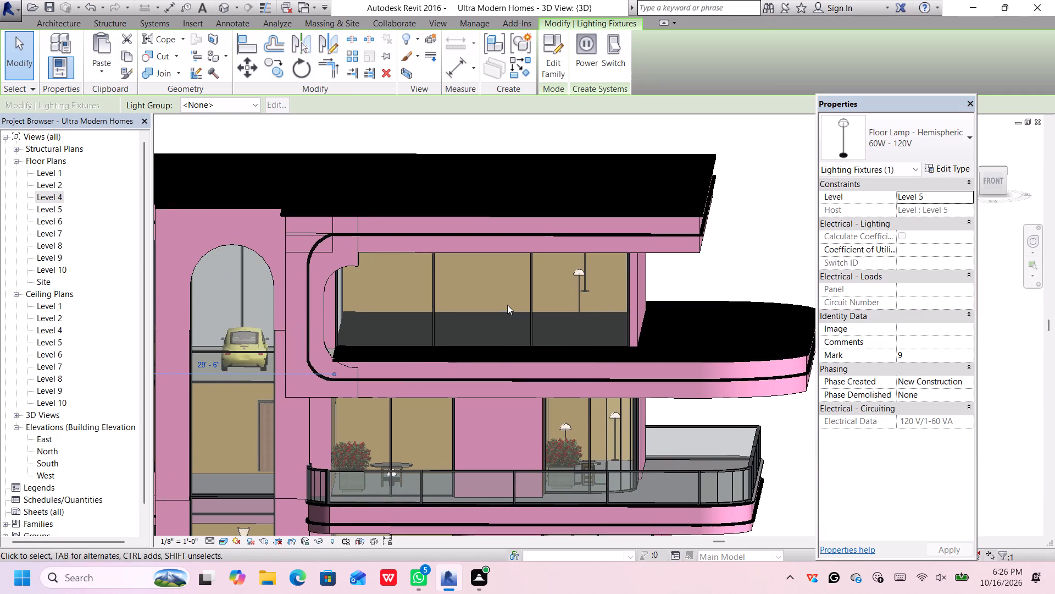
scroll(574, 272, up, 1)
click(575, 272)
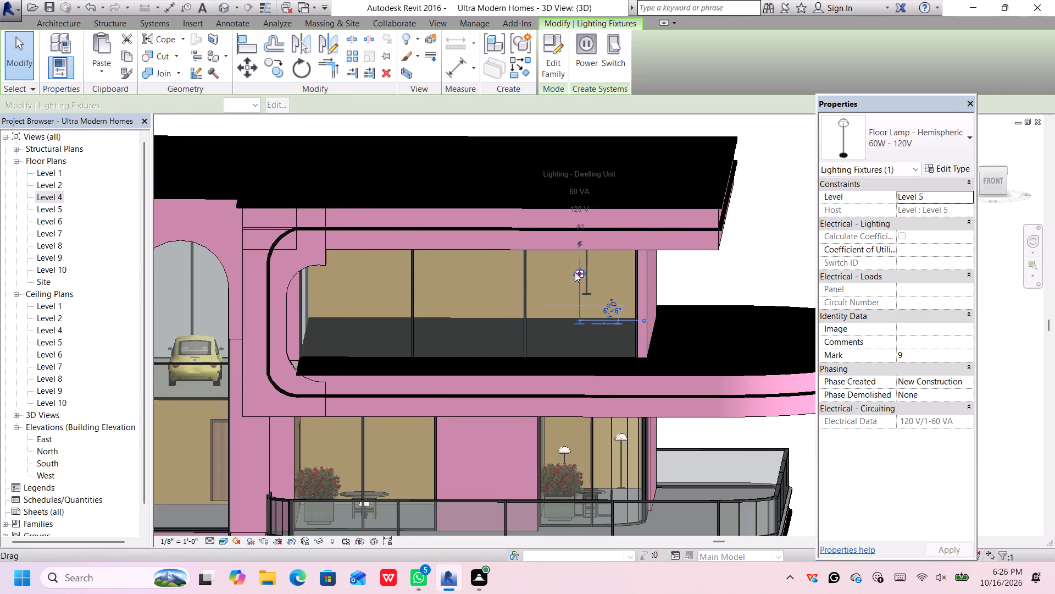
click(960, 195)
click(966, 194)
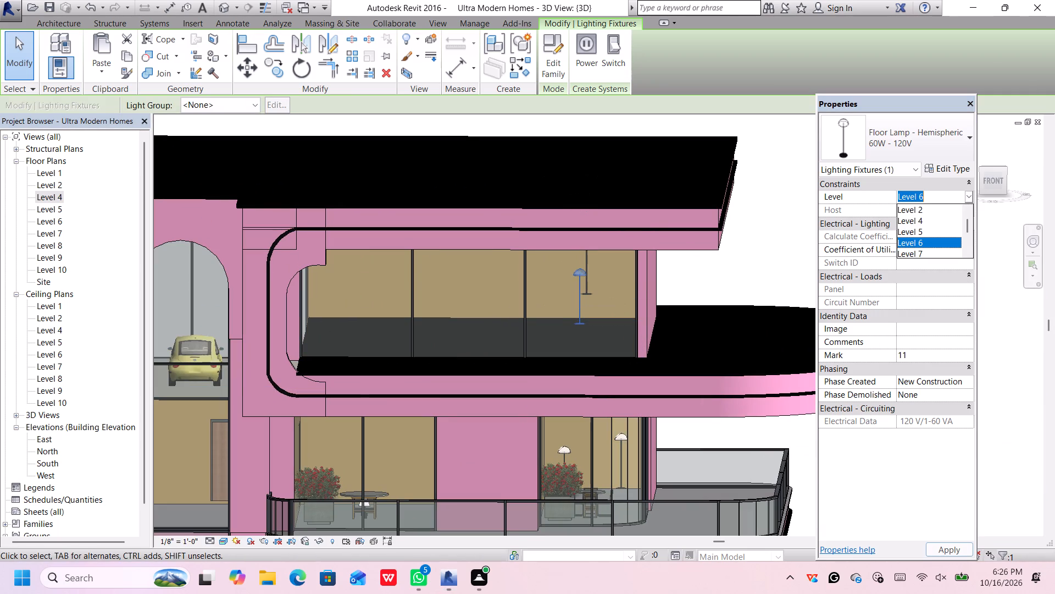
click(932, 233)
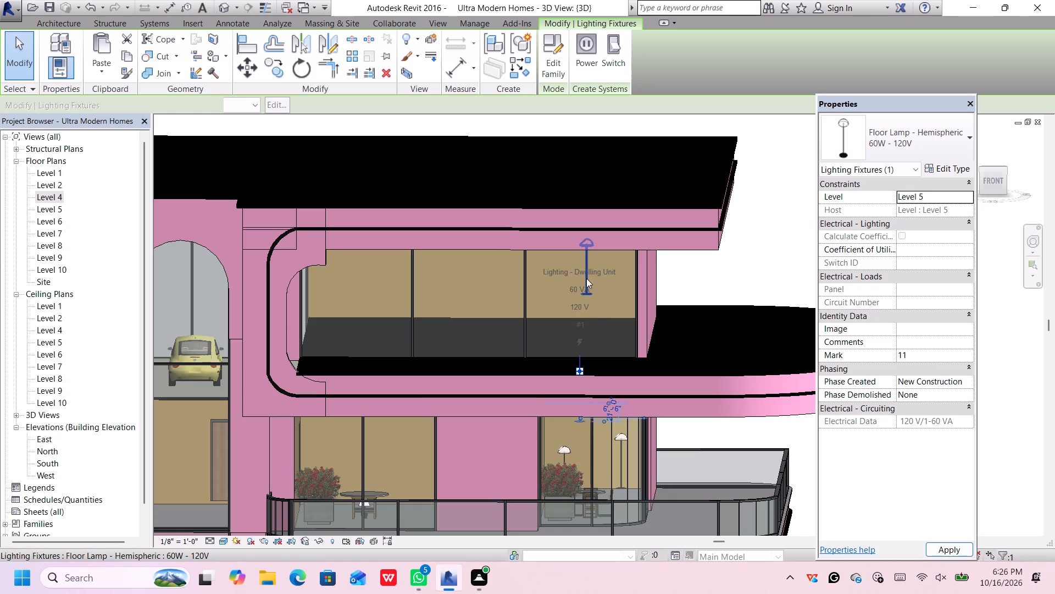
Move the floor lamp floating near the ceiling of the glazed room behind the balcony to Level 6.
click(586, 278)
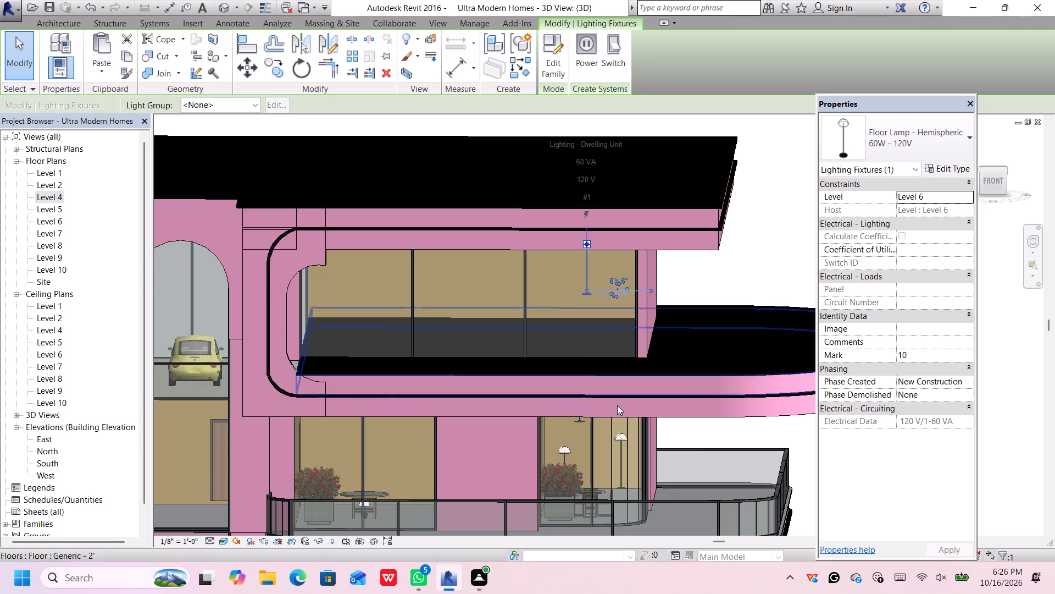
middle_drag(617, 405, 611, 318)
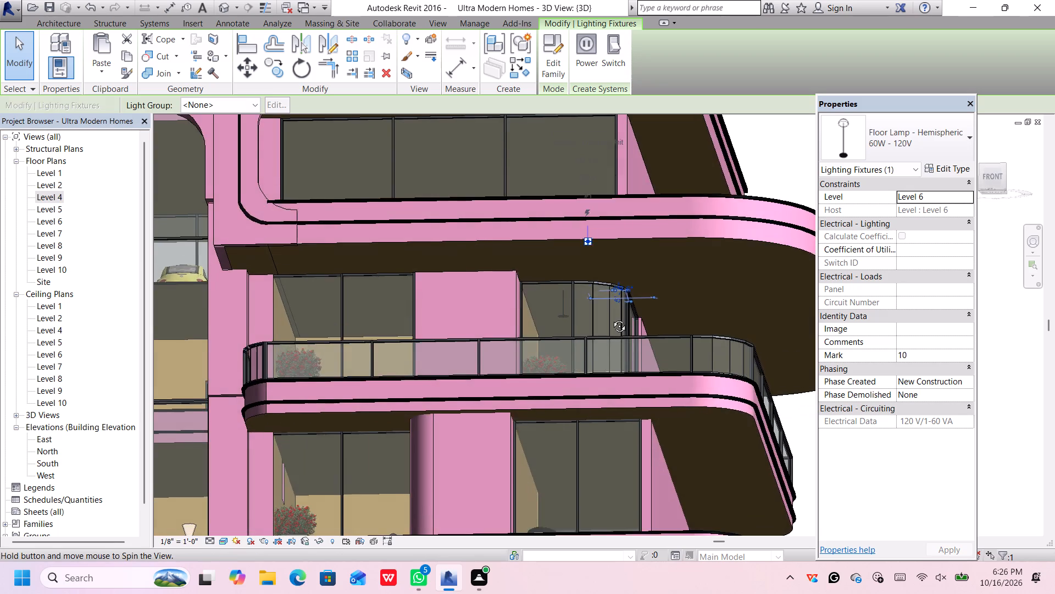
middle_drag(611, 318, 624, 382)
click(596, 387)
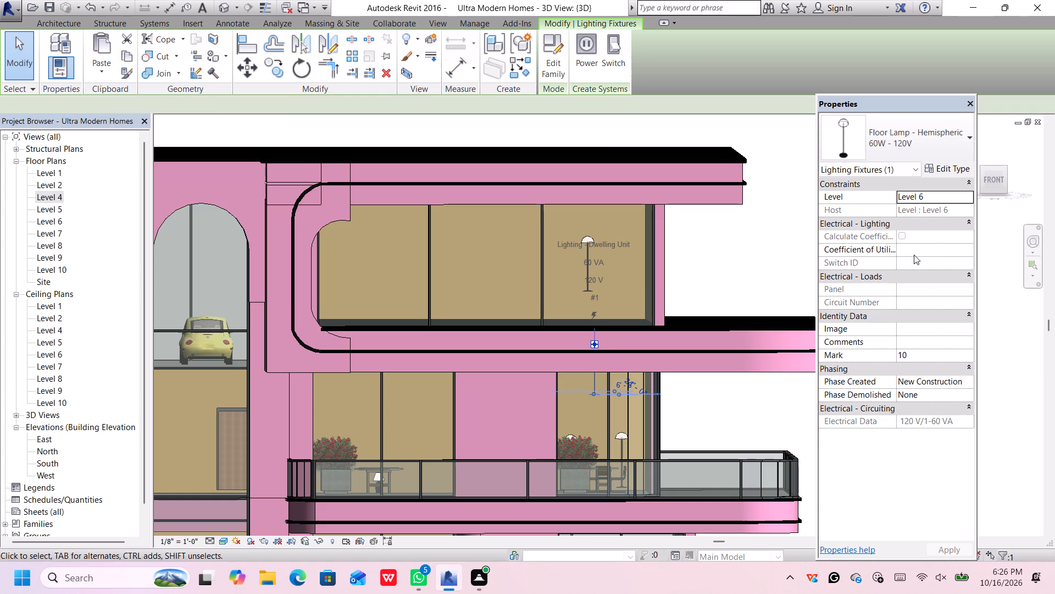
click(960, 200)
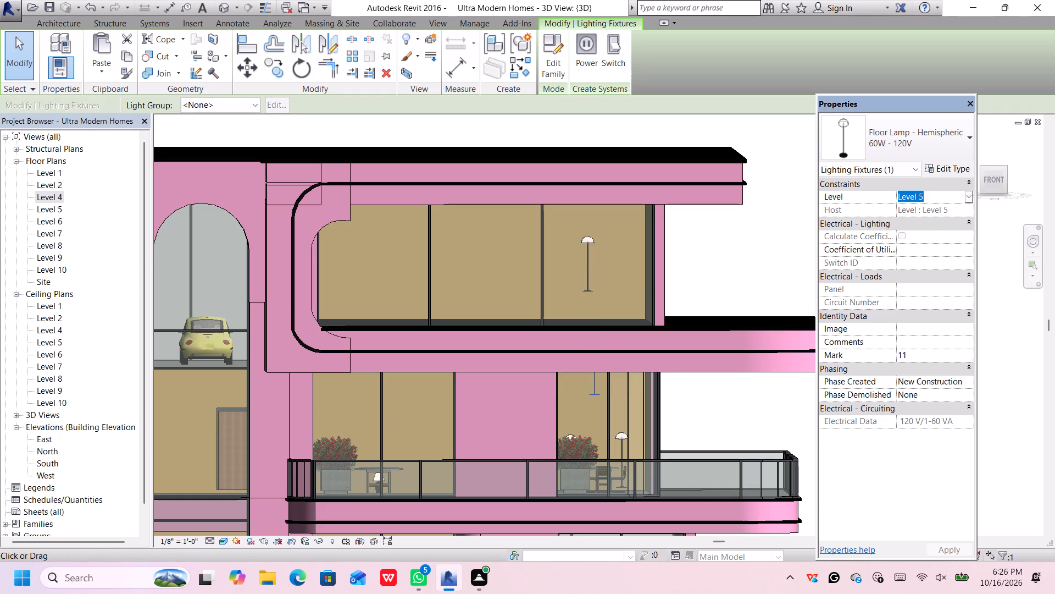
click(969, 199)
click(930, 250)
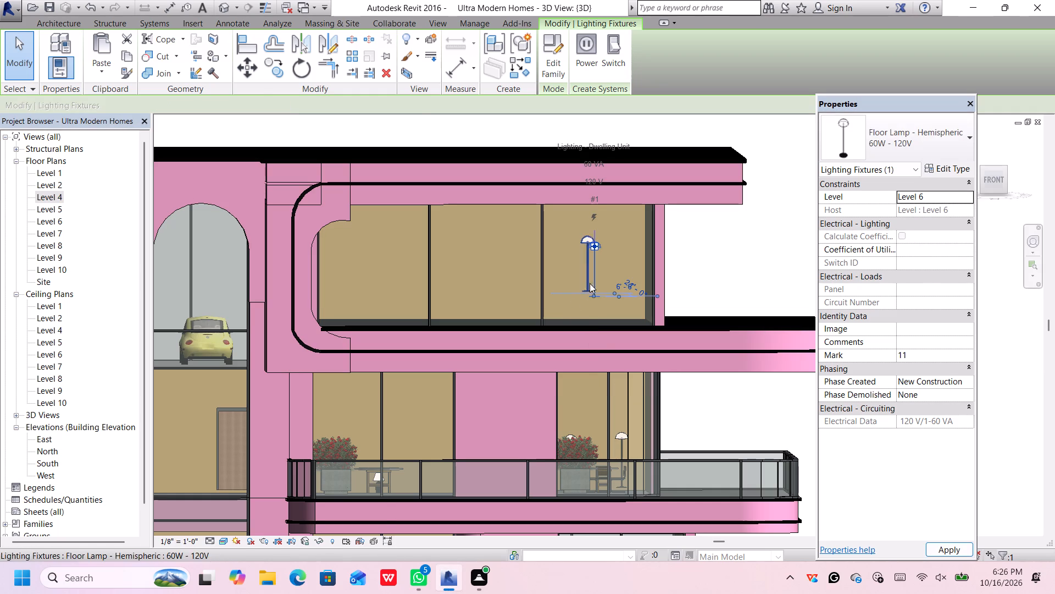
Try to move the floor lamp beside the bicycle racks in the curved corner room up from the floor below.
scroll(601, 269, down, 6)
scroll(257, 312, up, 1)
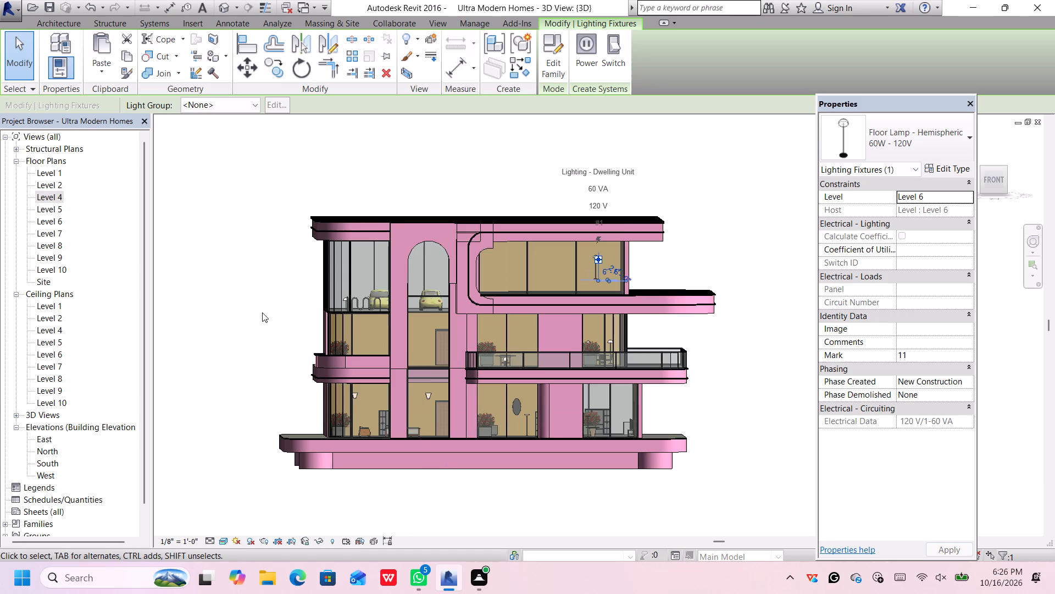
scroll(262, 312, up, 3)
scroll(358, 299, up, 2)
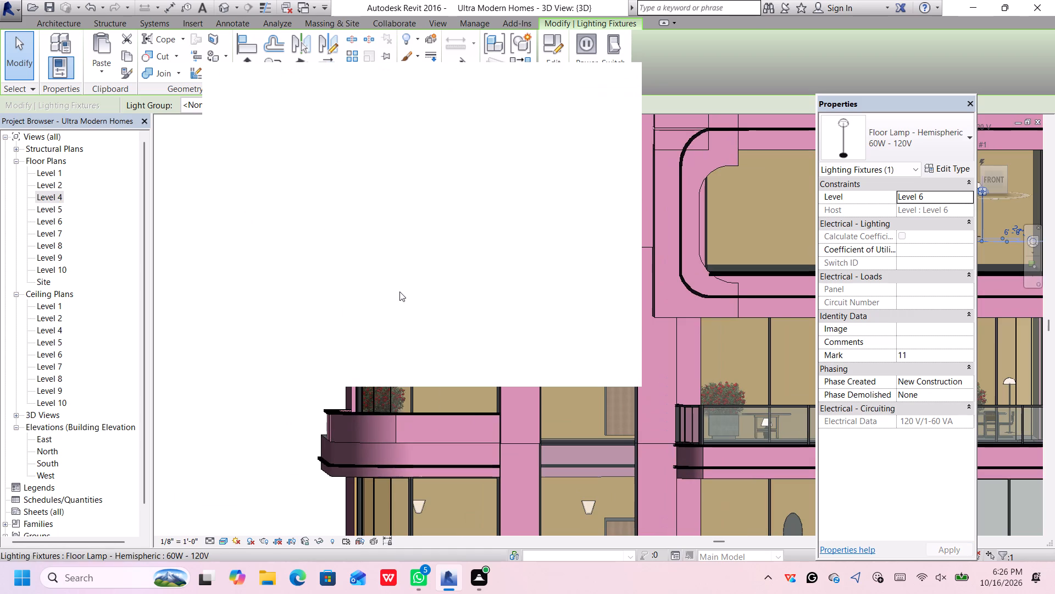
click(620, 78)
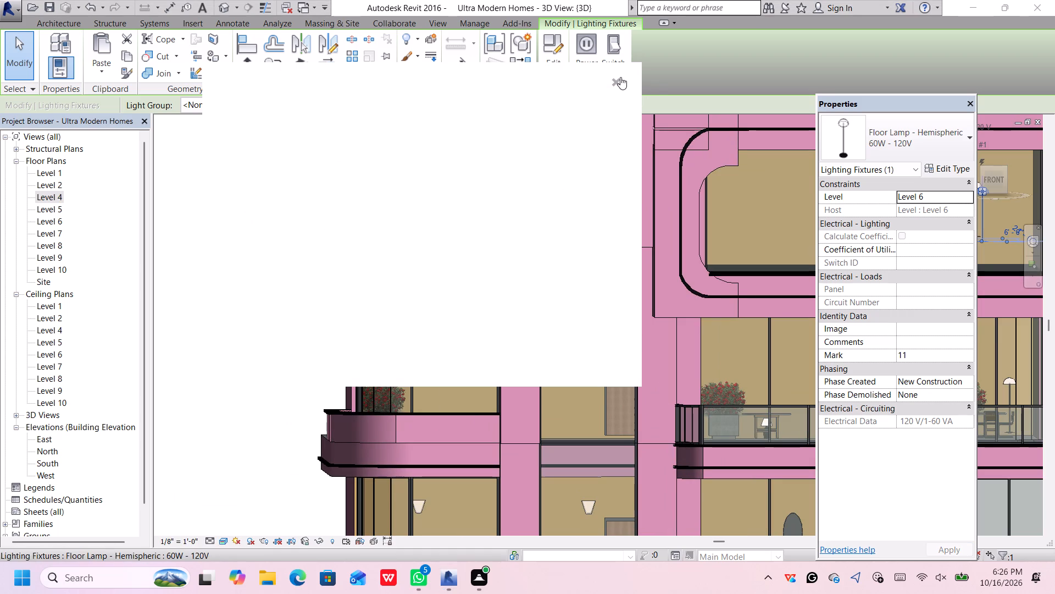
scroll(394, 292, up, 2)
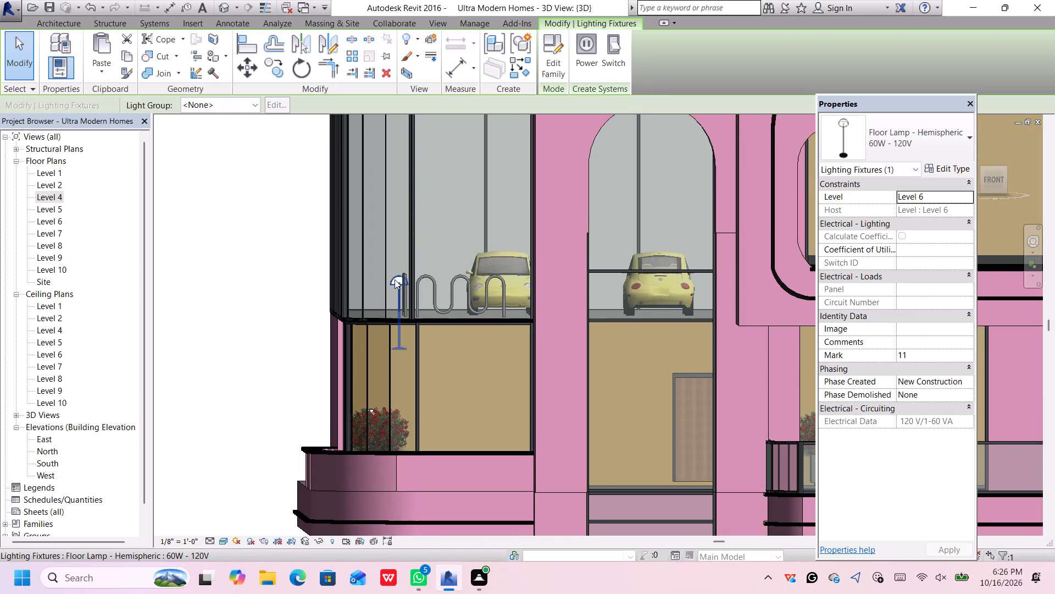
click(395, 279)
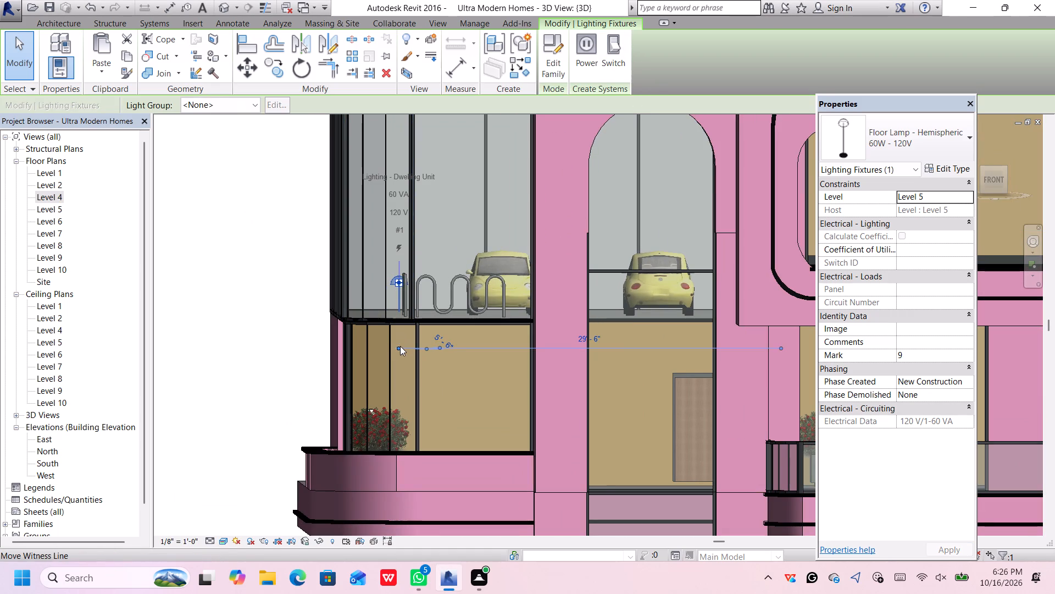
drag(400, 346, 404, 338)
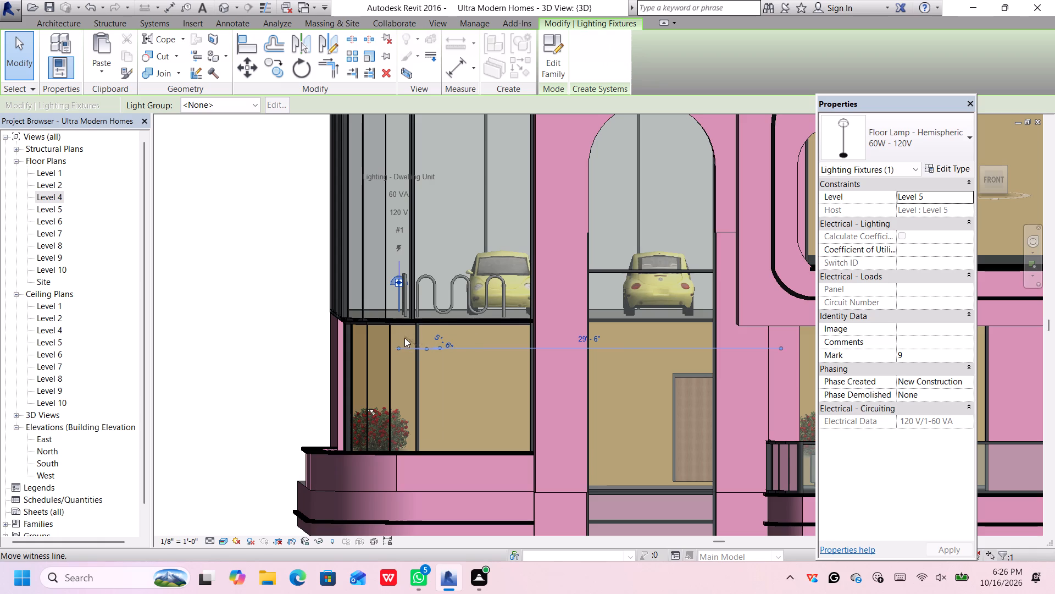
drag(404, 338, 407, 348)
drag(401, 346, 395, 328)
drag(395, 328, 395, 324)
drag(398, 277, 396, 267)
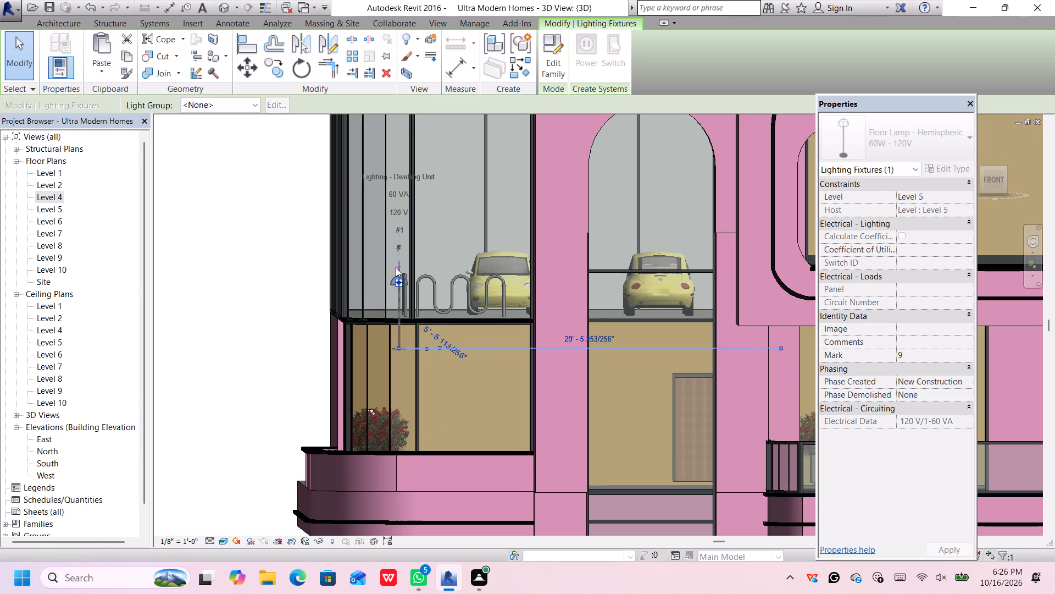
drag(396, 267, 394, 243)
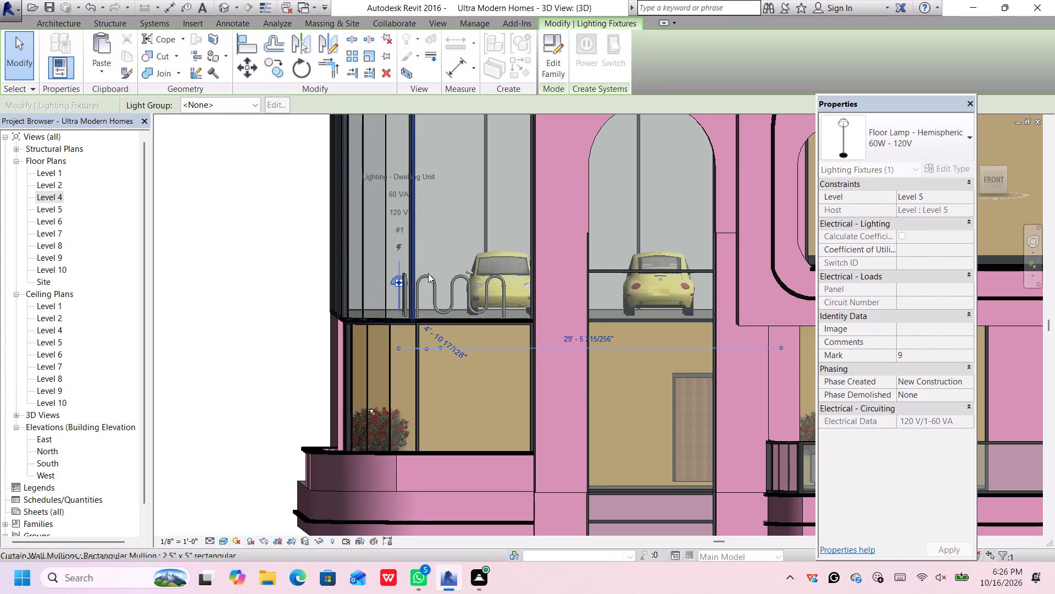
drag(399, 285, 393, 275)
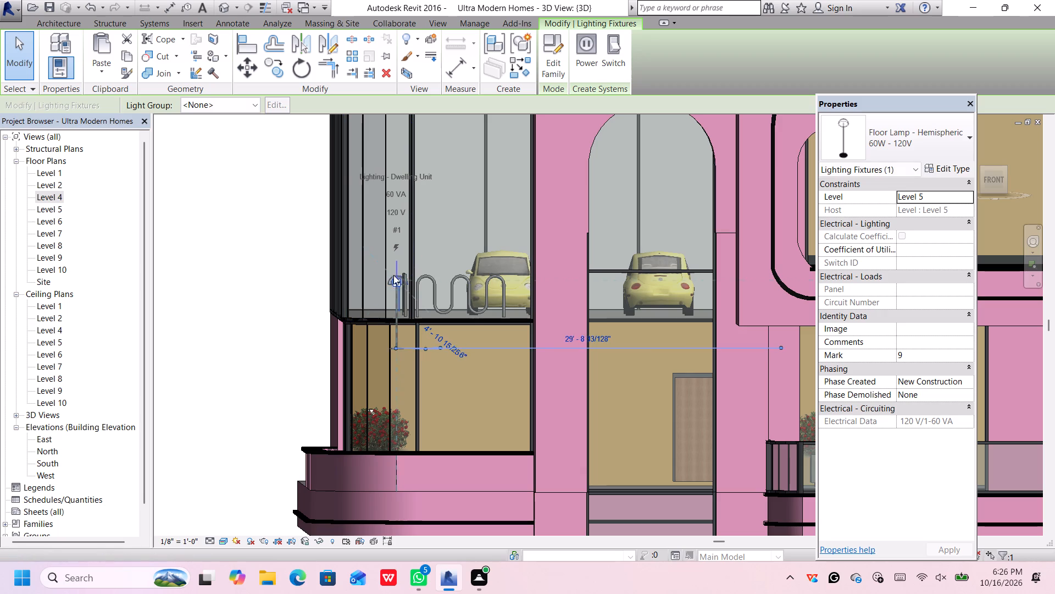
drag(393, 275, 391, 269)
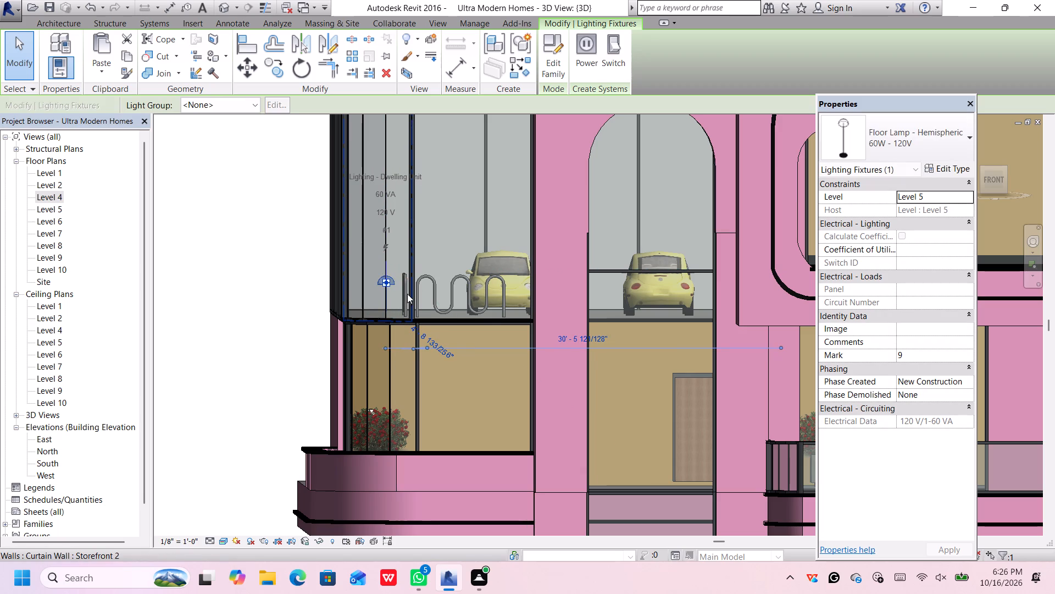
Delete the floor lamp beside the bicycle racks and both floor lamps in the wide glazed upper-floor room.
key(Delete)
scroll(410, 295, down, 7)
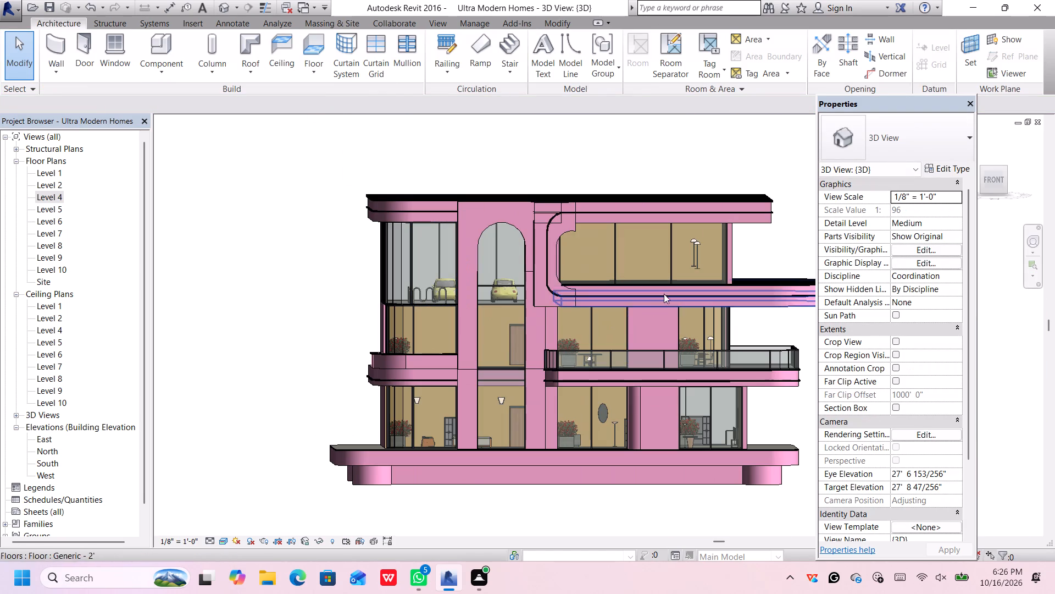
scroll(685, 255, up, 2)
click(699, 243)
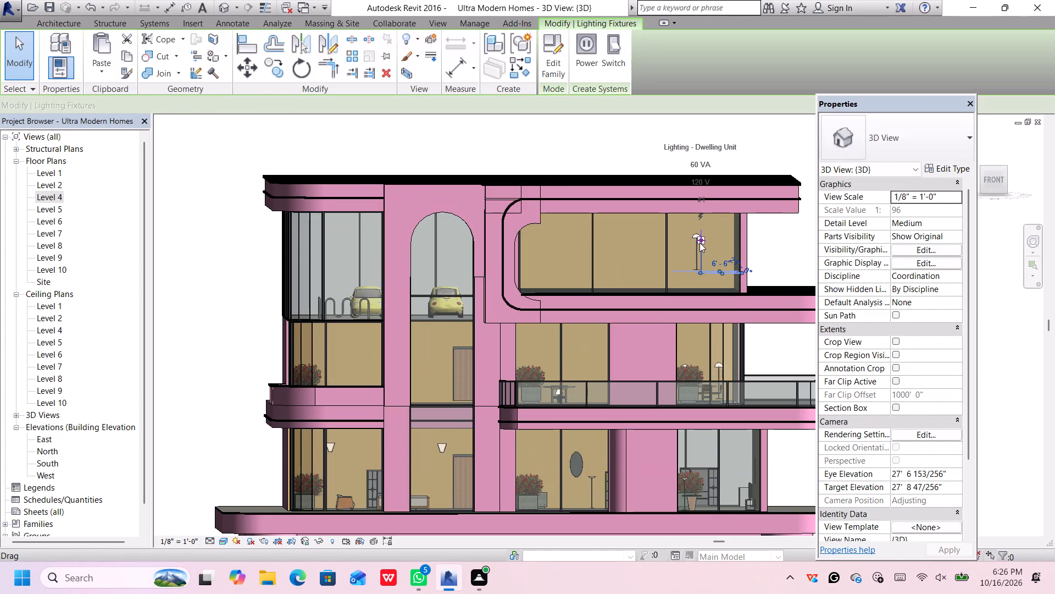
key(Delete)
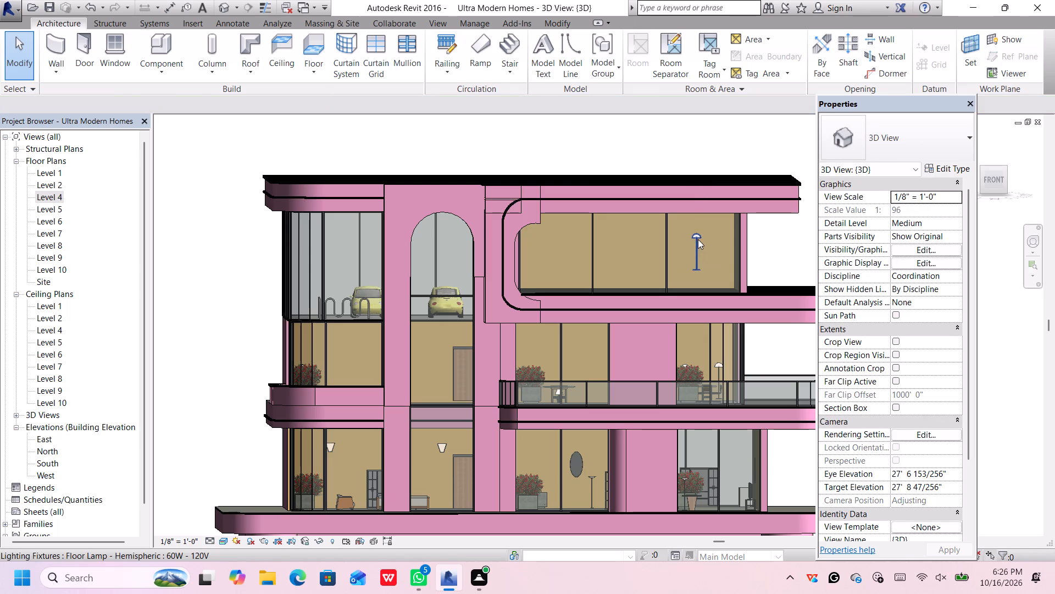
click(698, 239)
key(Delete)
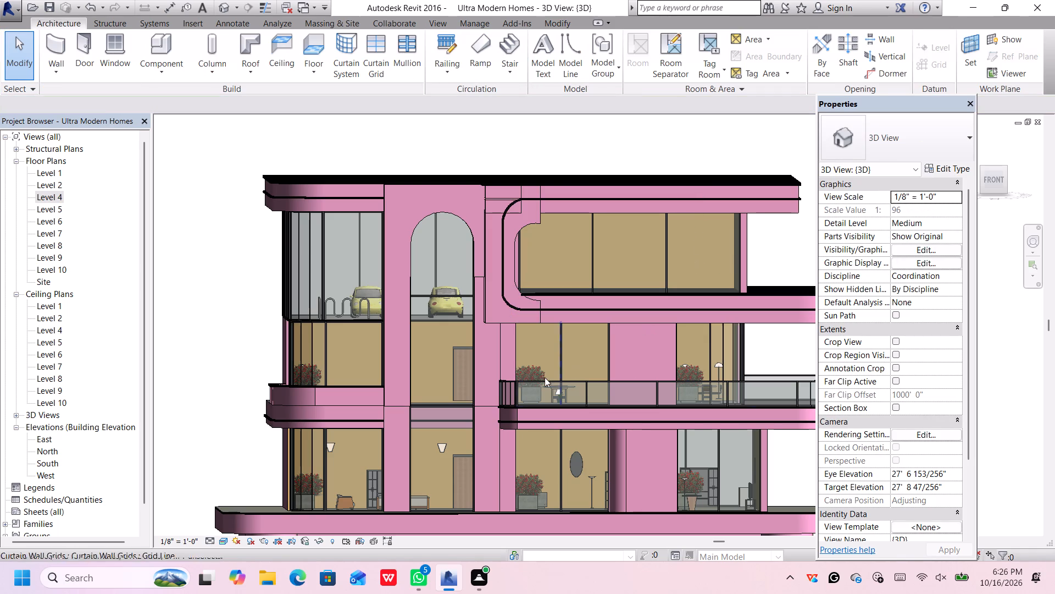
Examine the house's front facade and its upper-floor rooms in the 3D view.
scroll(582, 373, down, 2)
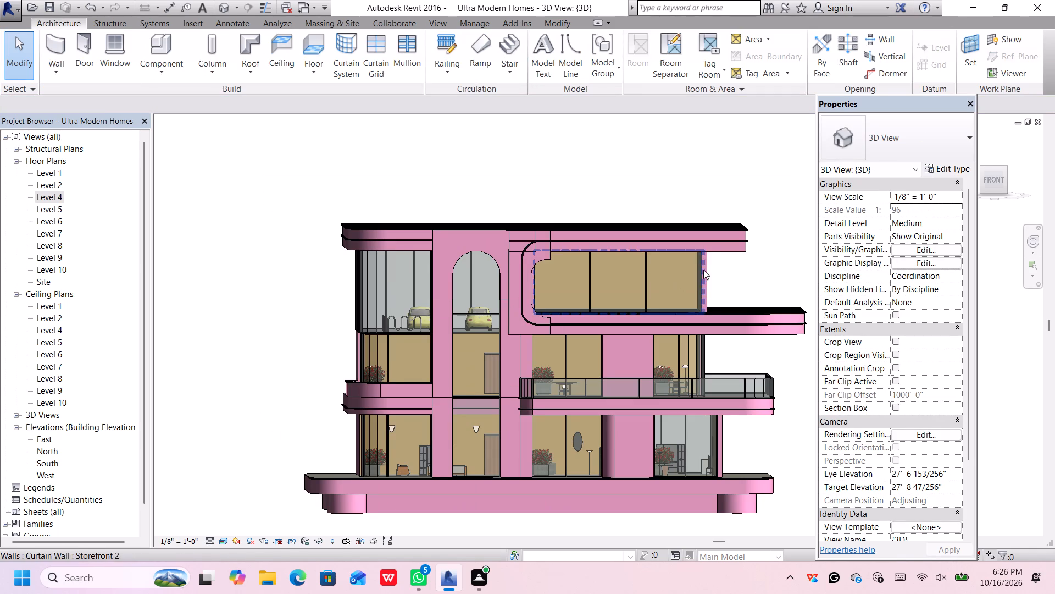
middle_drag(701, 270, 654, 269)
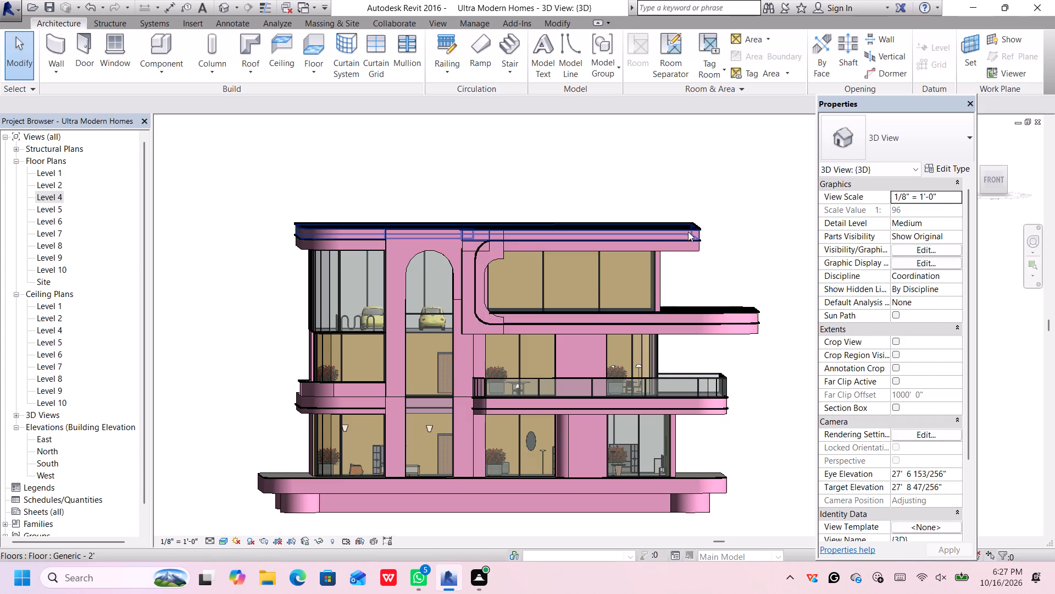
scroll(634, 311, up, 4)
scroll(700, 273, up, 2)
scroll(700, 273, down, 4)
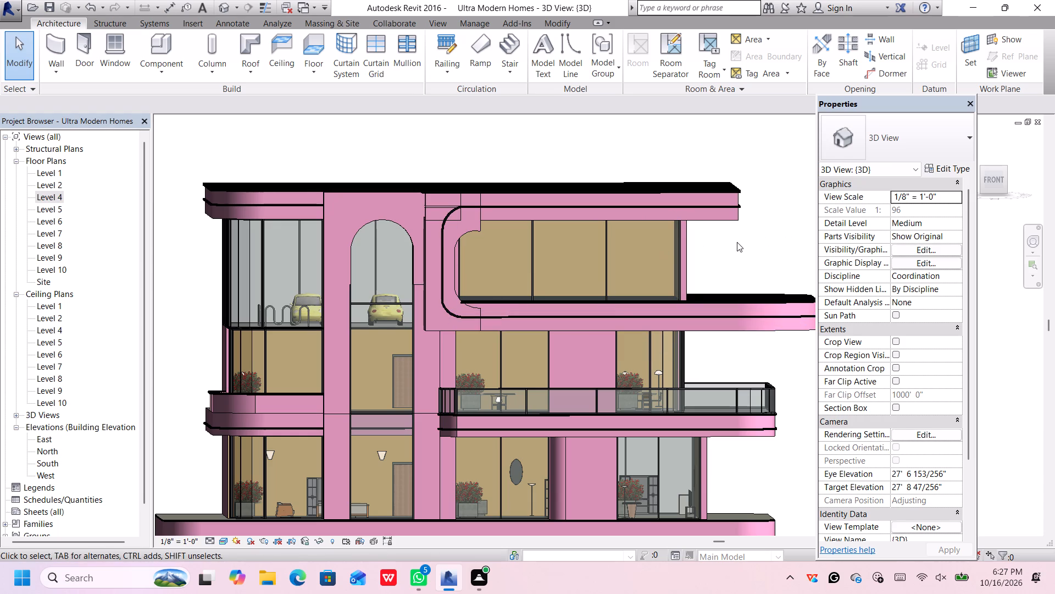
middle_drag(722, 252, 714, 255)
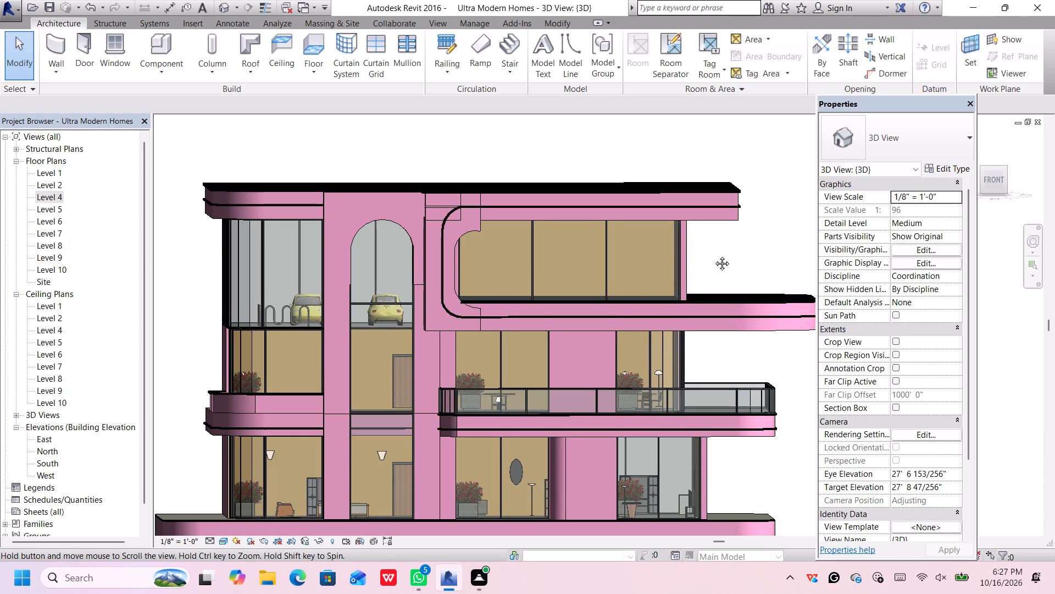
middle_drag(714, 255, 704, 258)
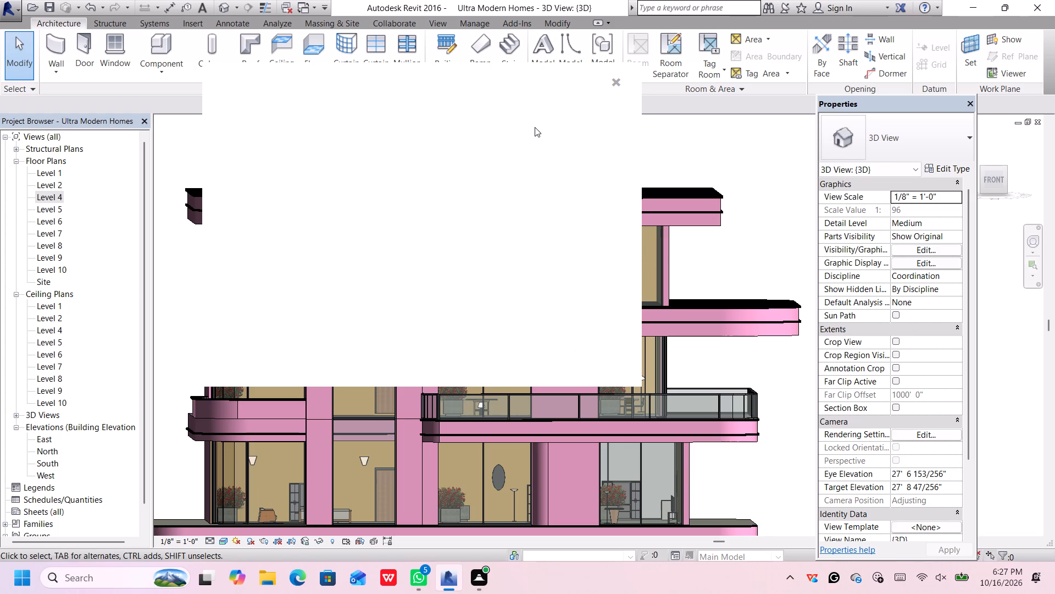
click(619, 79)
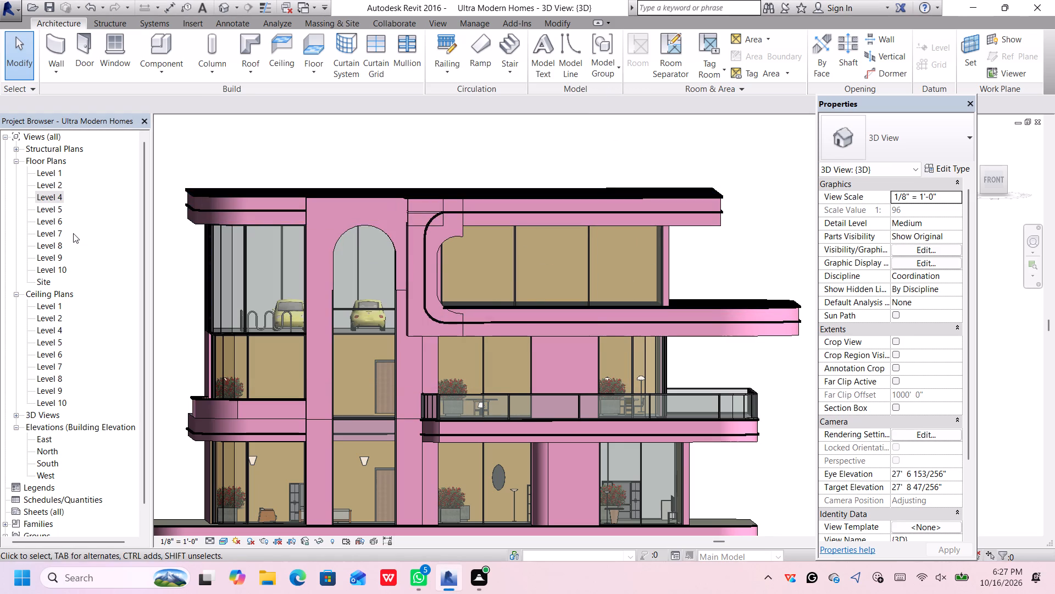
Open the Level 5 floor plan and centre the house in it.
double_click(58, 194)
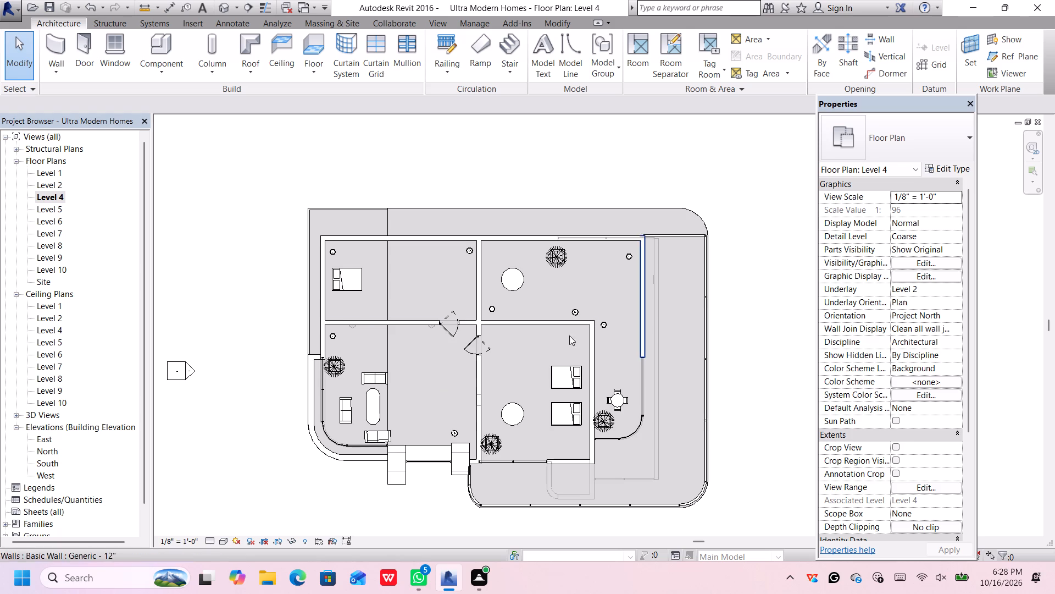
click(53, 213)
double_click(52, 211)
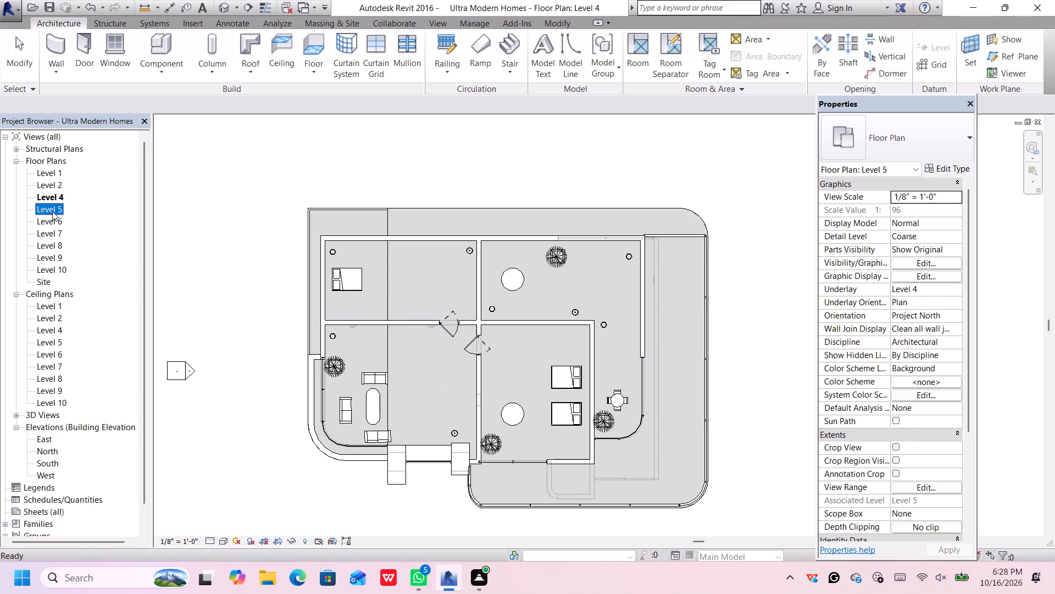
scroll(508, 320, up, 2)
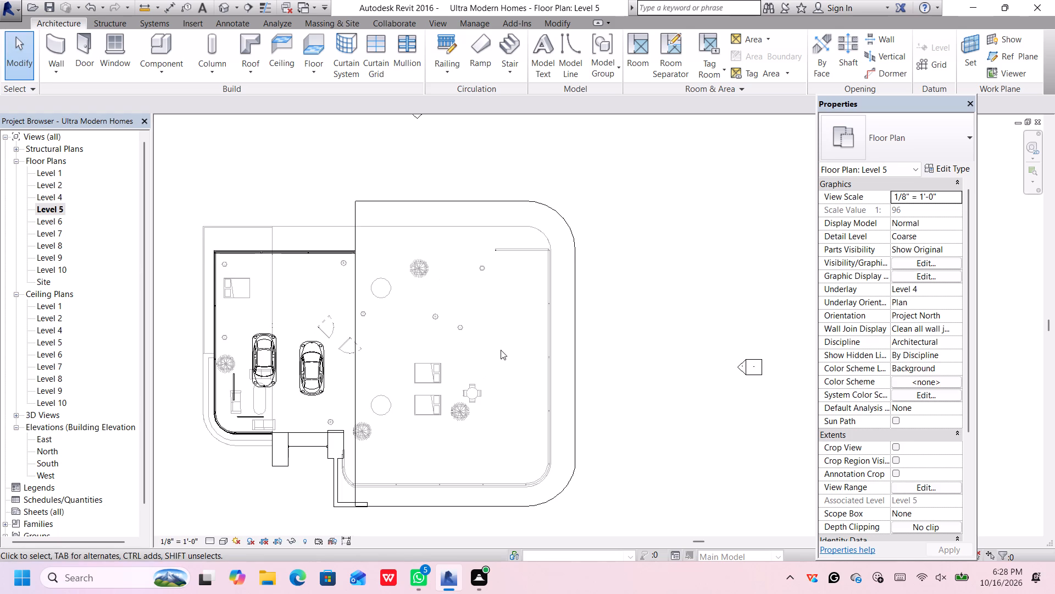
middle_drag(501, 349, 513, 327)
middle_drag(488, 330, 490, 327)
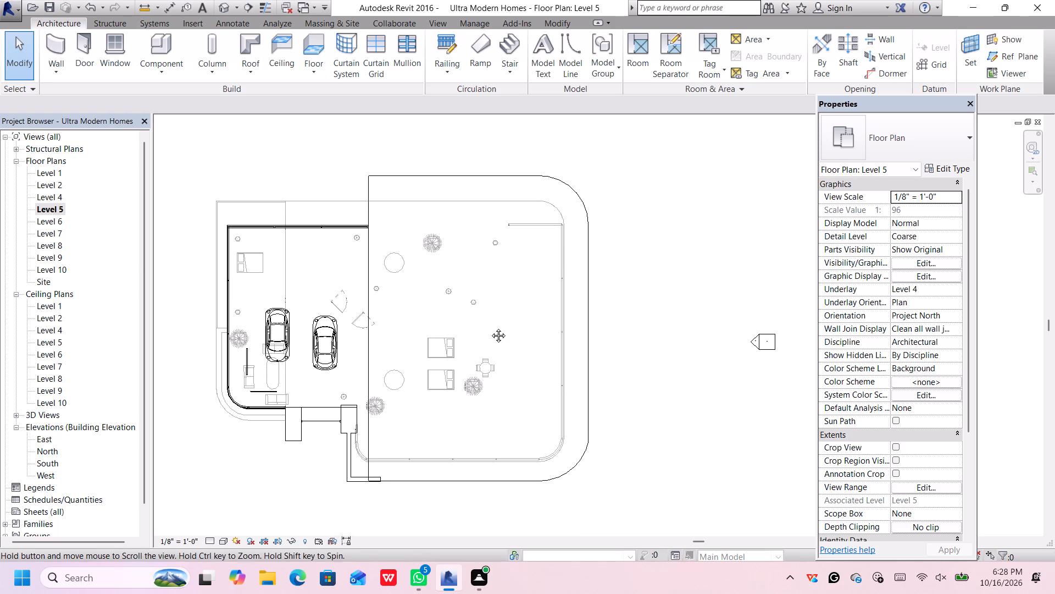
middle_drag(490, 327, 513, 317)
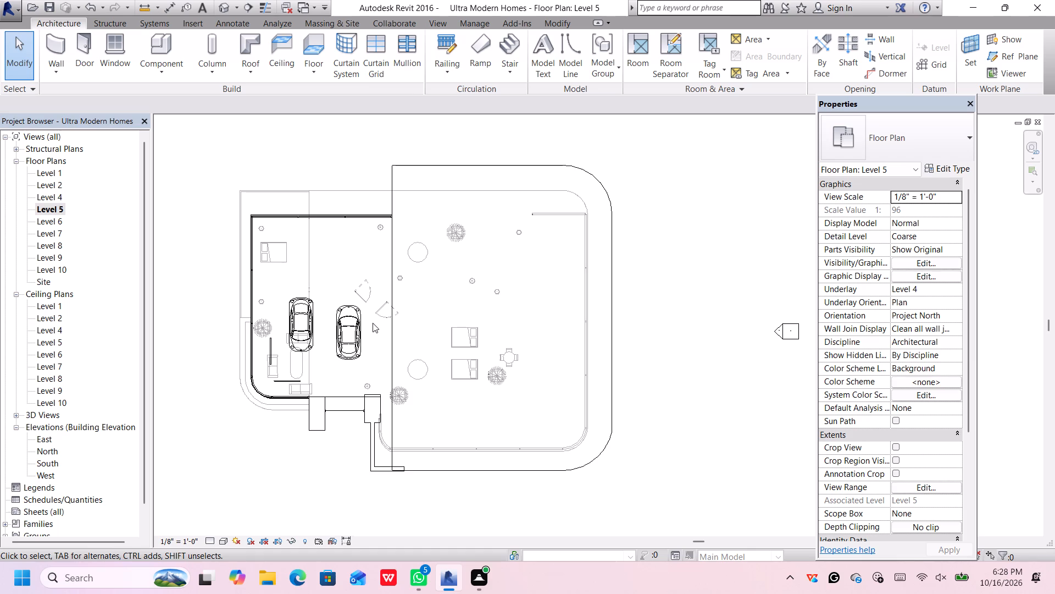
Start placing a component on Level 5 and save the project.
click(166, 39)
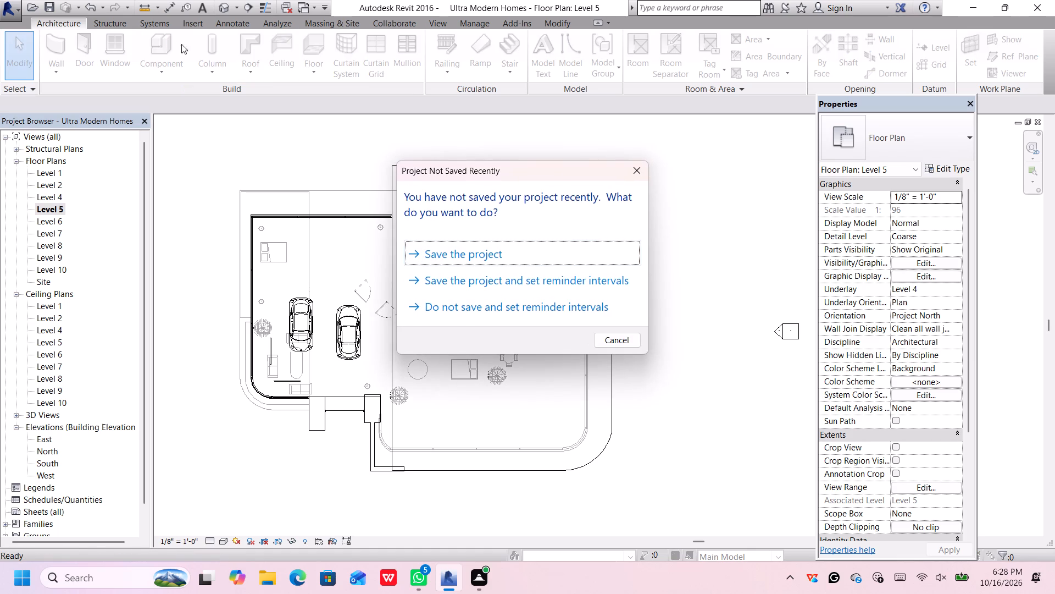
click(581, 251)
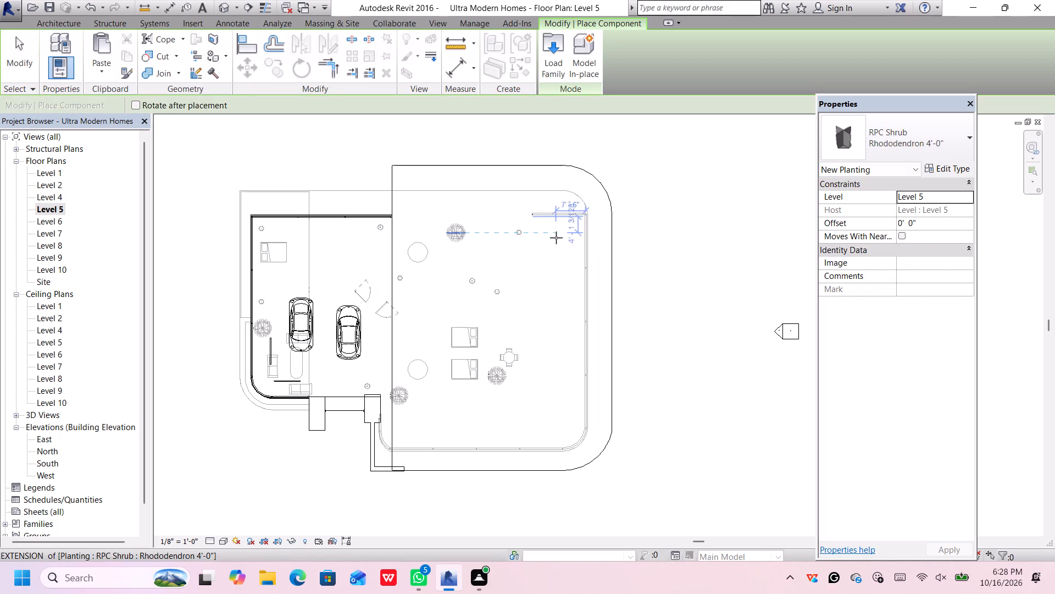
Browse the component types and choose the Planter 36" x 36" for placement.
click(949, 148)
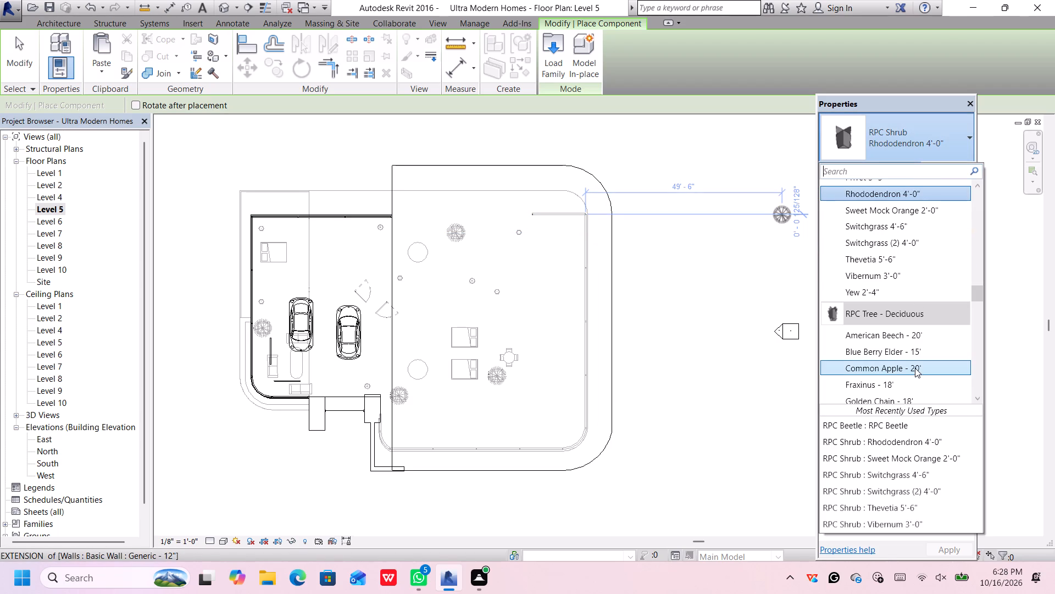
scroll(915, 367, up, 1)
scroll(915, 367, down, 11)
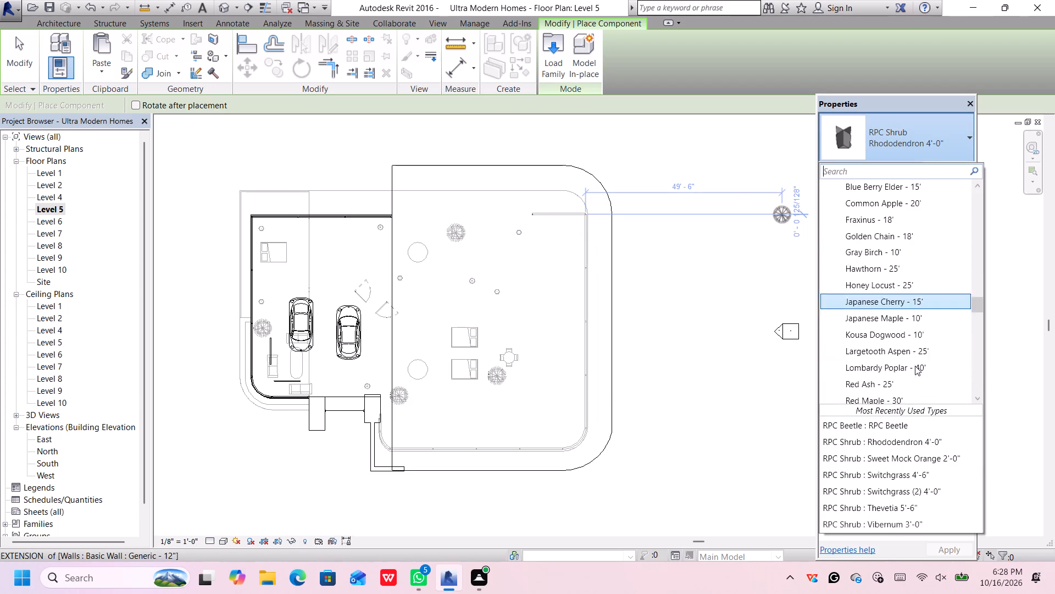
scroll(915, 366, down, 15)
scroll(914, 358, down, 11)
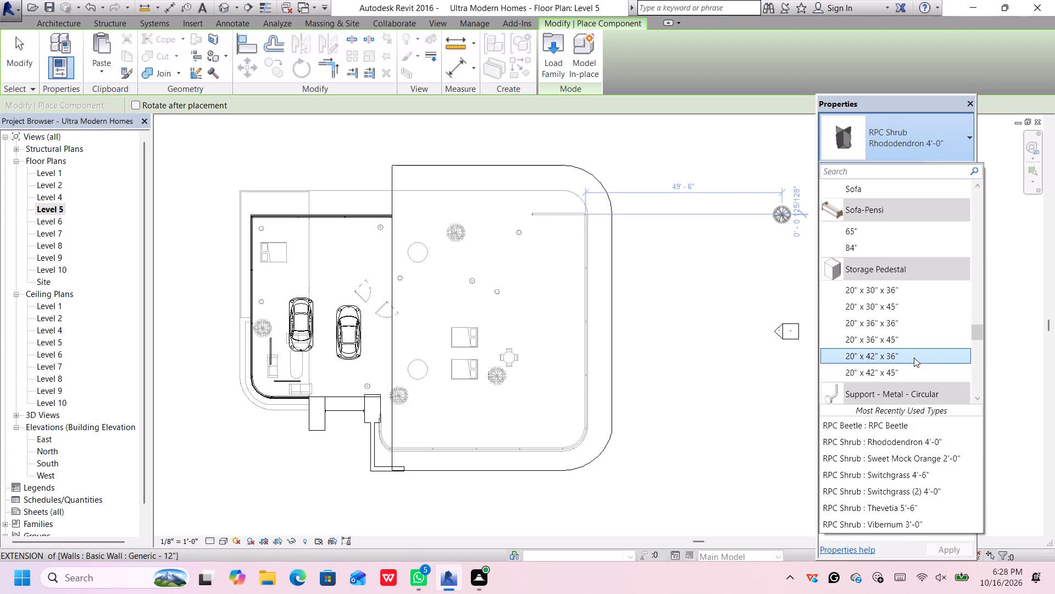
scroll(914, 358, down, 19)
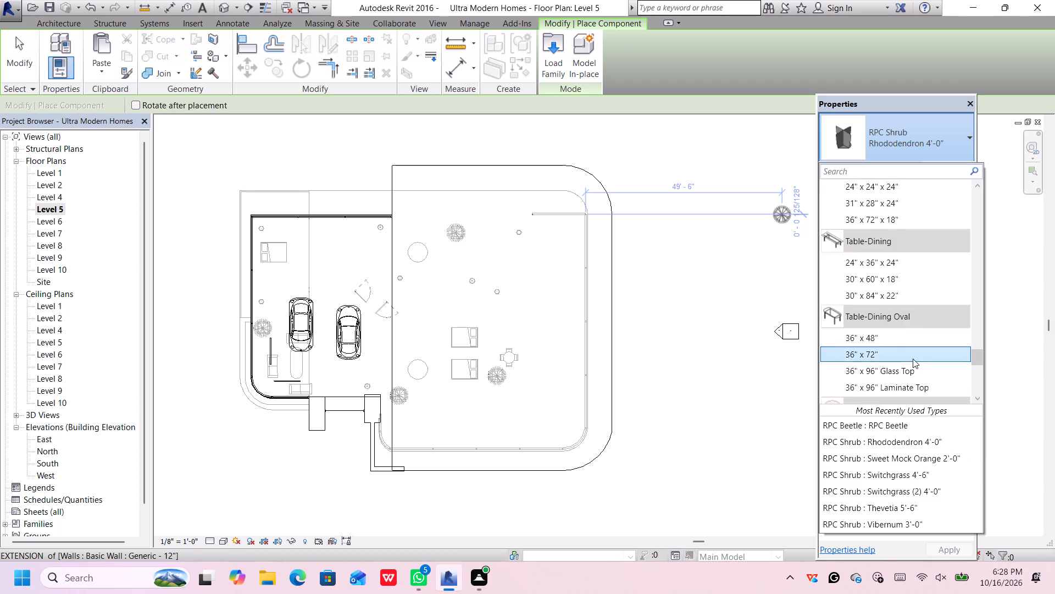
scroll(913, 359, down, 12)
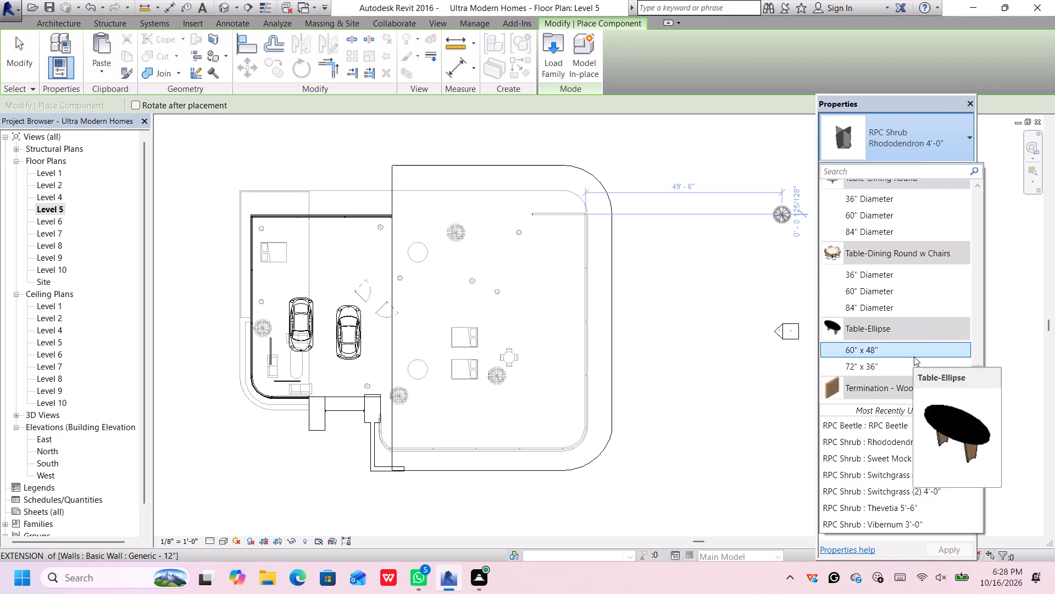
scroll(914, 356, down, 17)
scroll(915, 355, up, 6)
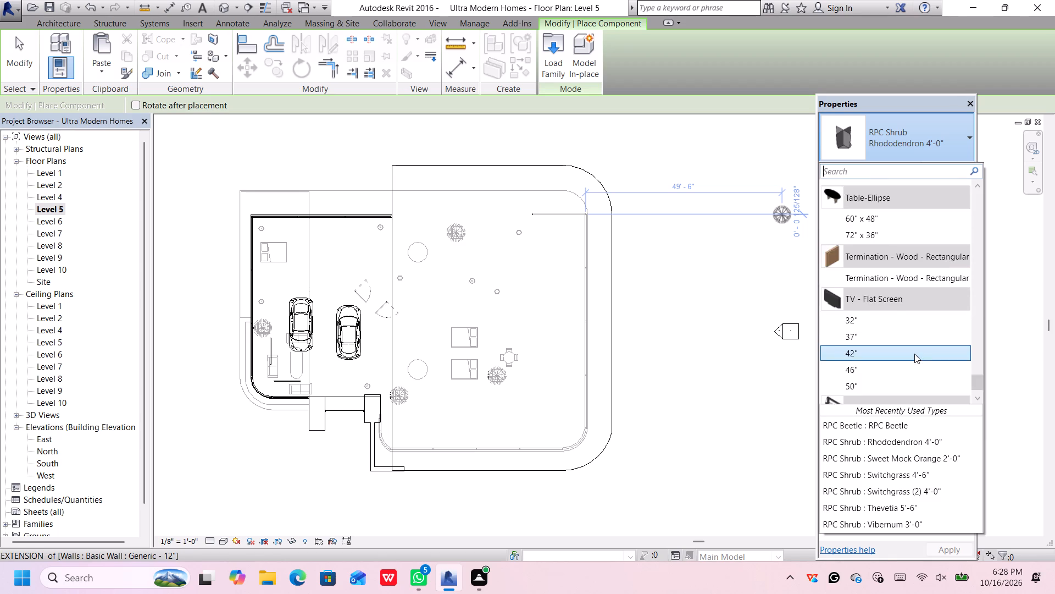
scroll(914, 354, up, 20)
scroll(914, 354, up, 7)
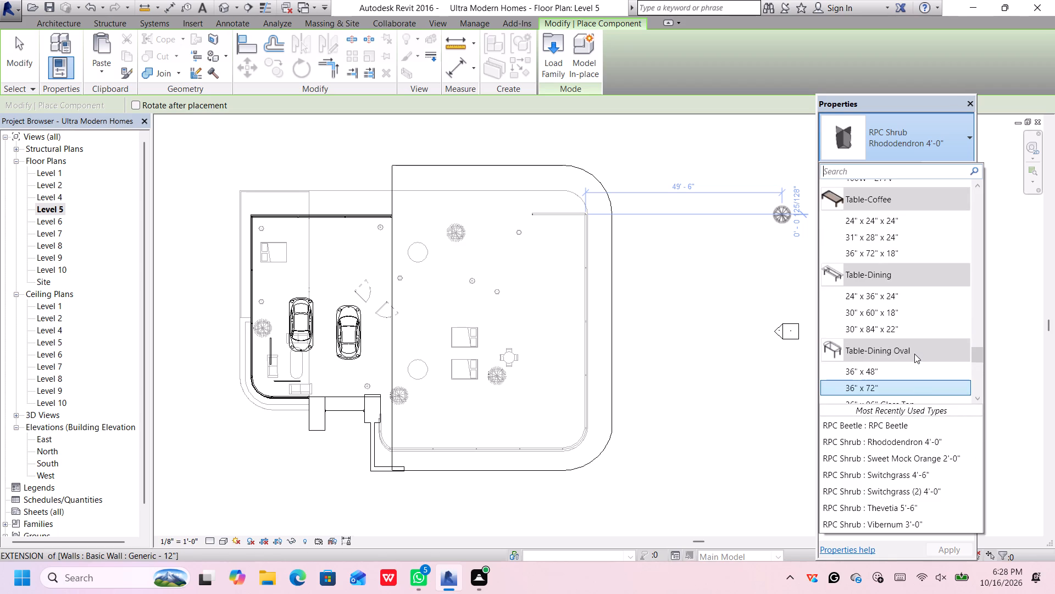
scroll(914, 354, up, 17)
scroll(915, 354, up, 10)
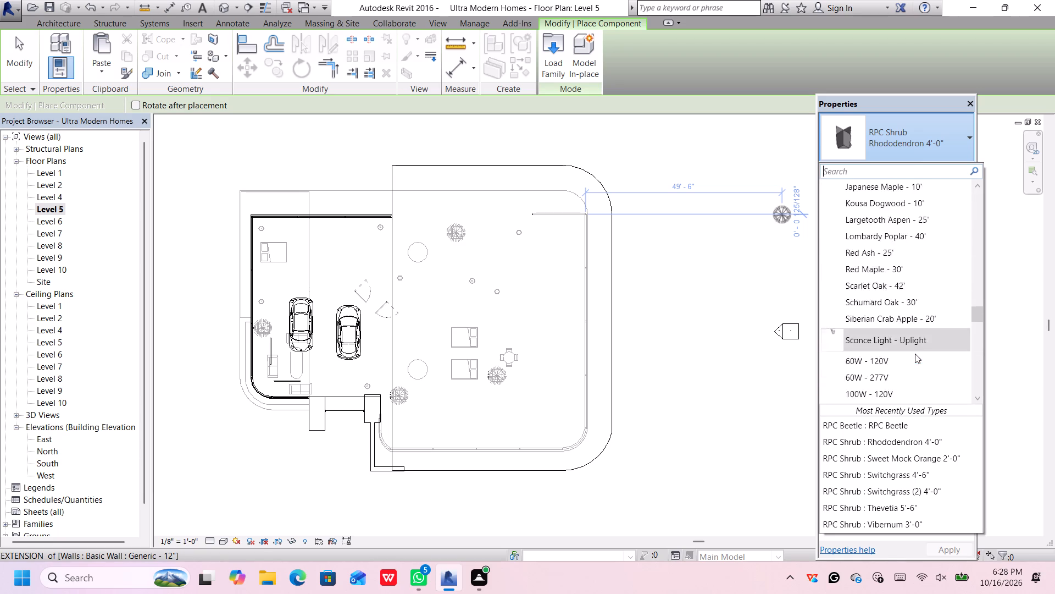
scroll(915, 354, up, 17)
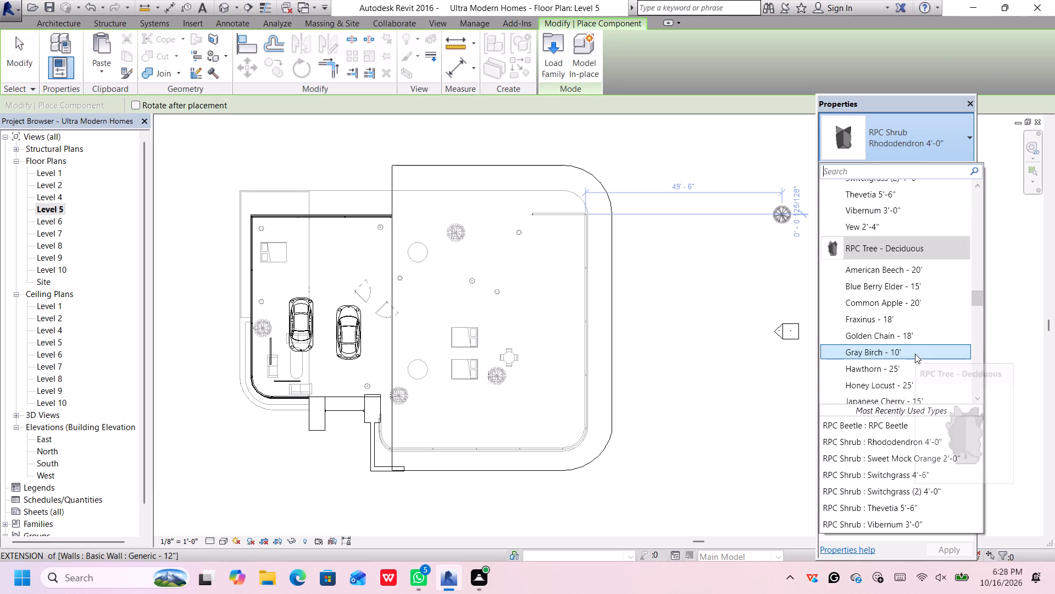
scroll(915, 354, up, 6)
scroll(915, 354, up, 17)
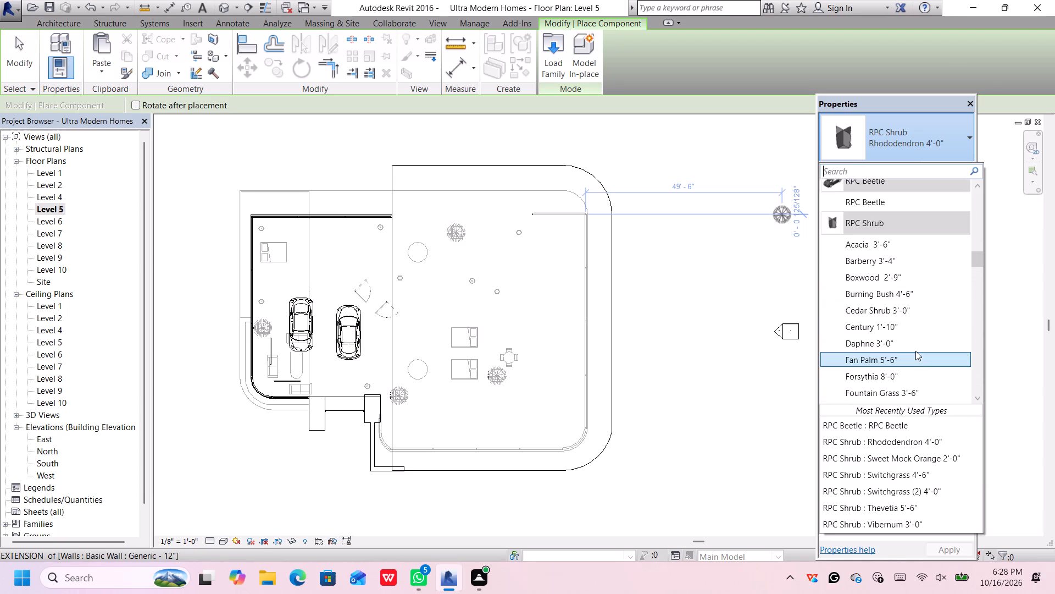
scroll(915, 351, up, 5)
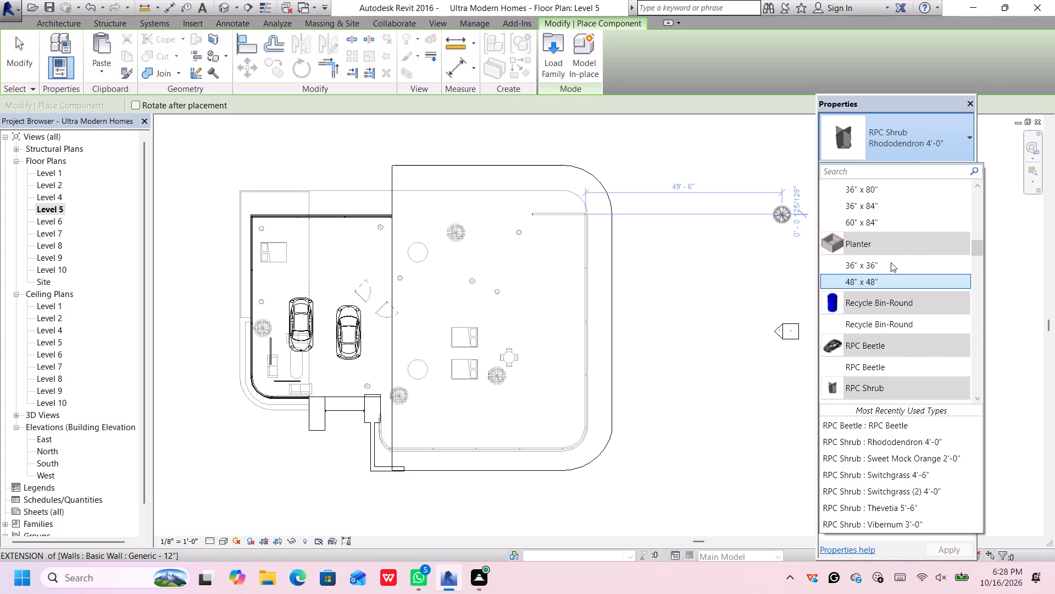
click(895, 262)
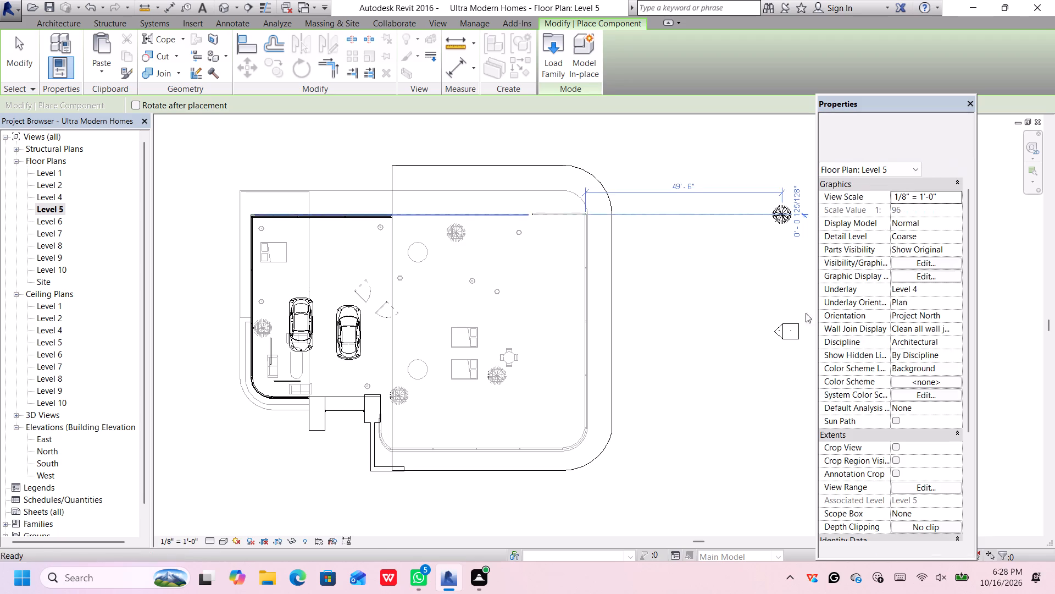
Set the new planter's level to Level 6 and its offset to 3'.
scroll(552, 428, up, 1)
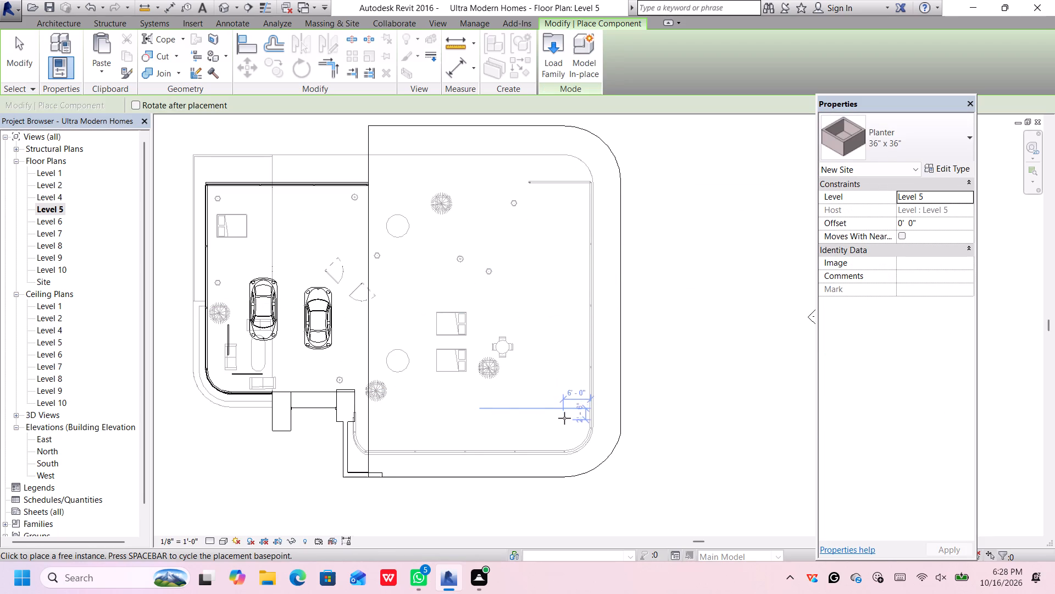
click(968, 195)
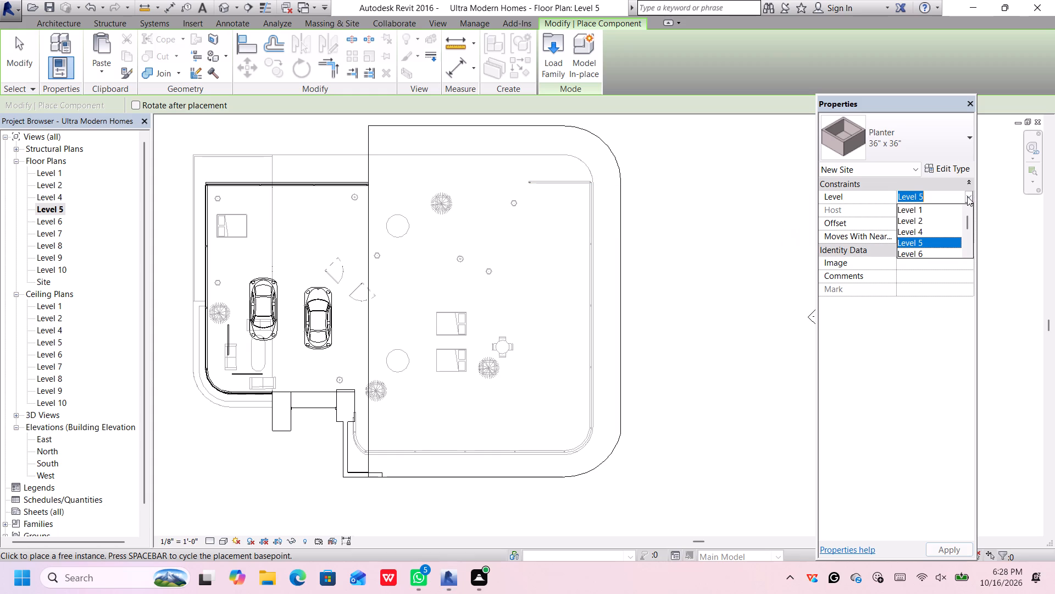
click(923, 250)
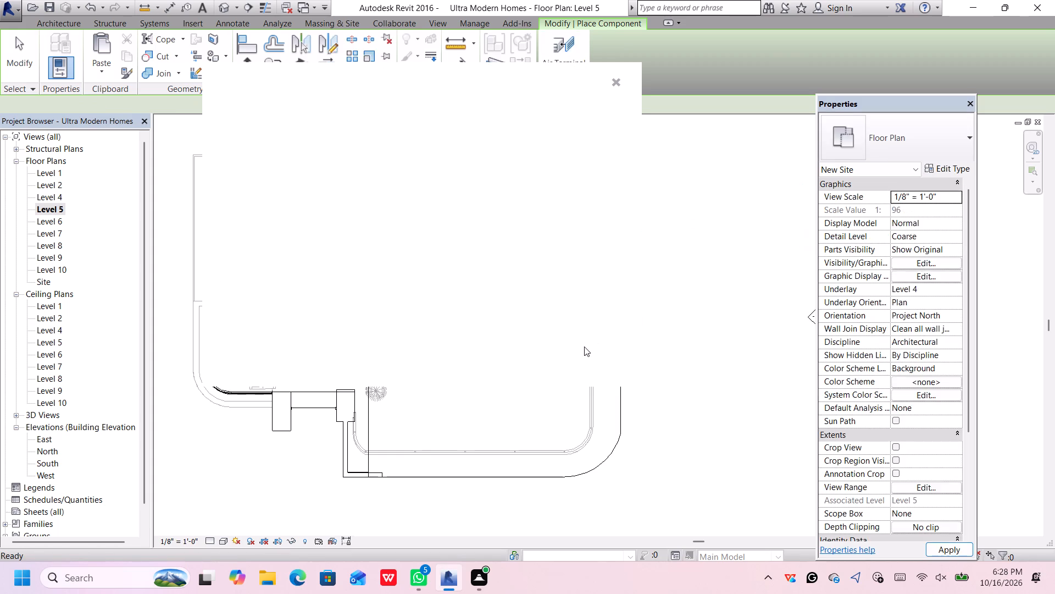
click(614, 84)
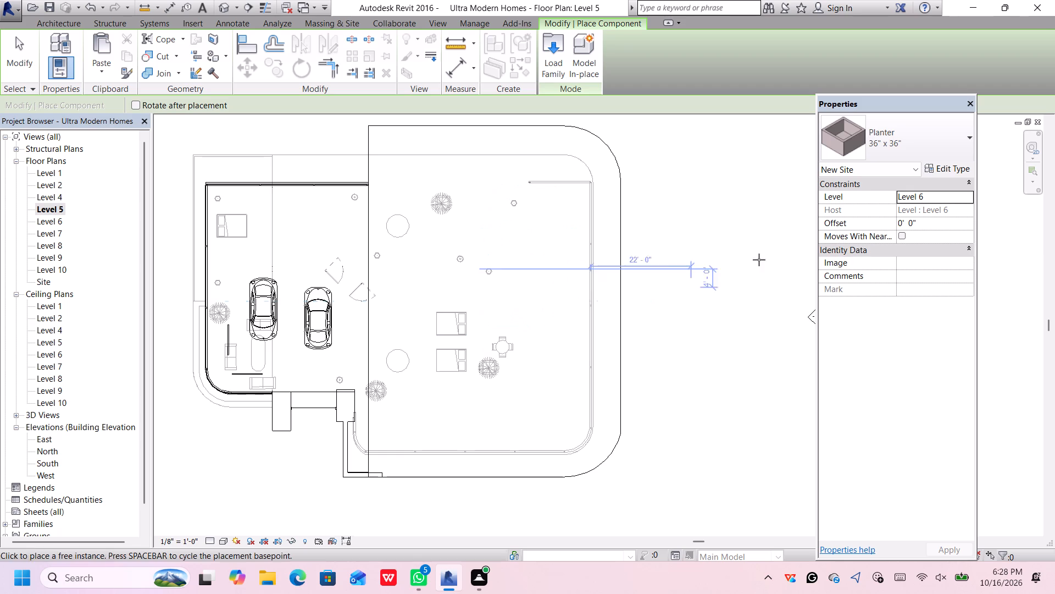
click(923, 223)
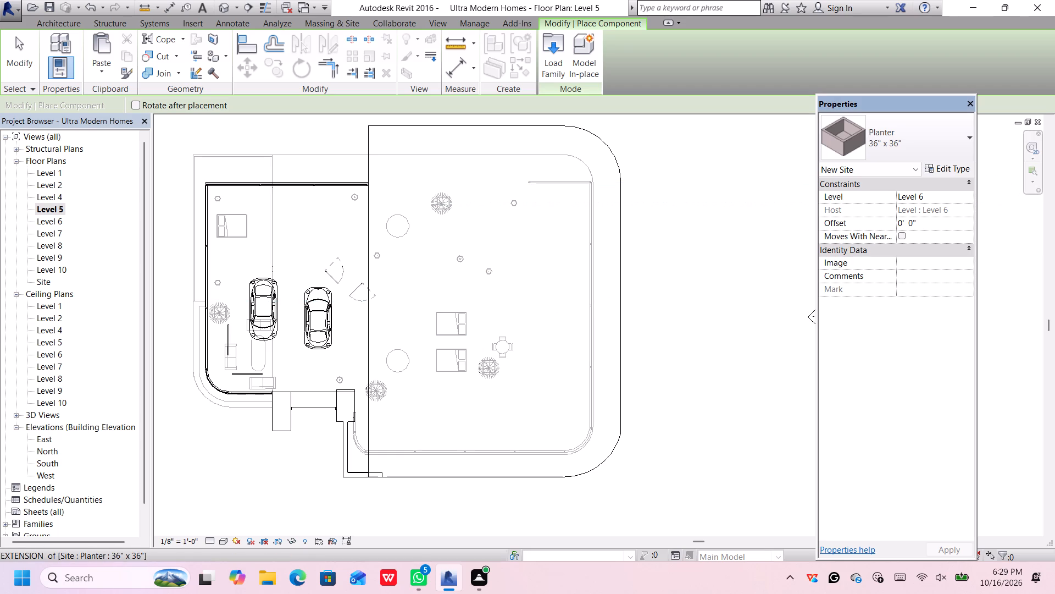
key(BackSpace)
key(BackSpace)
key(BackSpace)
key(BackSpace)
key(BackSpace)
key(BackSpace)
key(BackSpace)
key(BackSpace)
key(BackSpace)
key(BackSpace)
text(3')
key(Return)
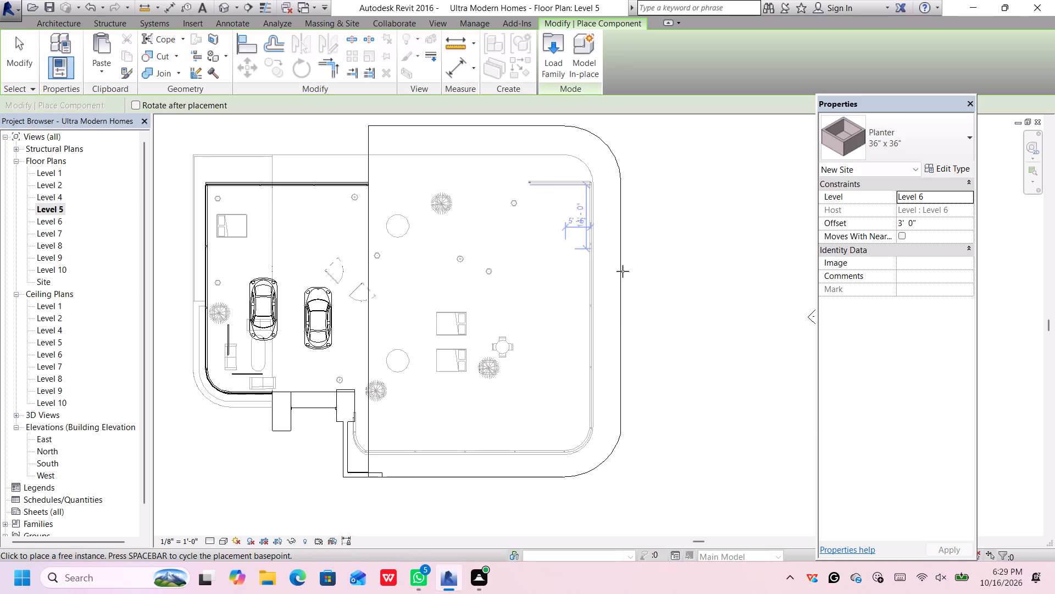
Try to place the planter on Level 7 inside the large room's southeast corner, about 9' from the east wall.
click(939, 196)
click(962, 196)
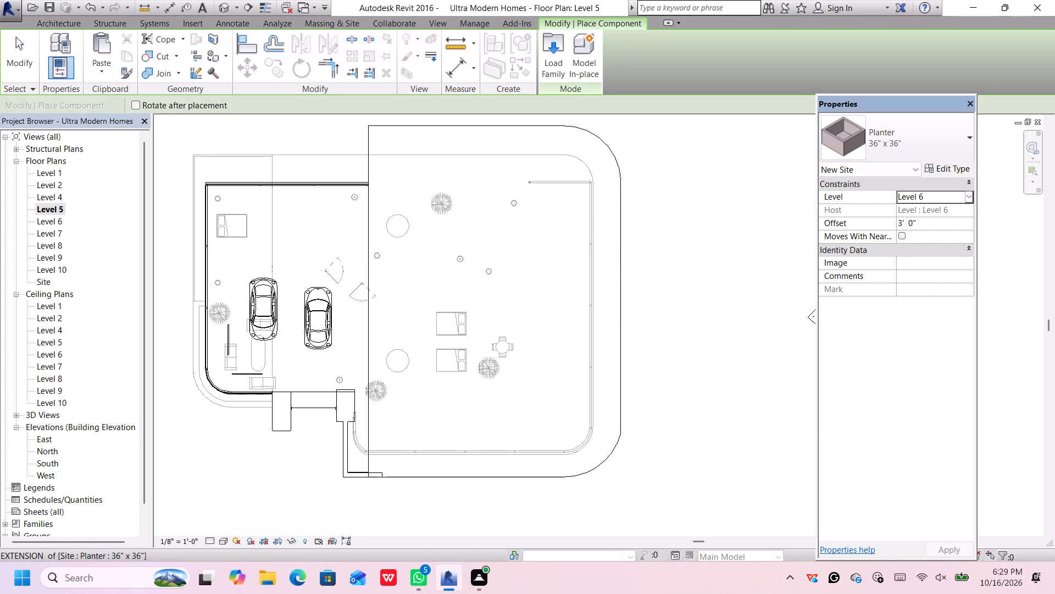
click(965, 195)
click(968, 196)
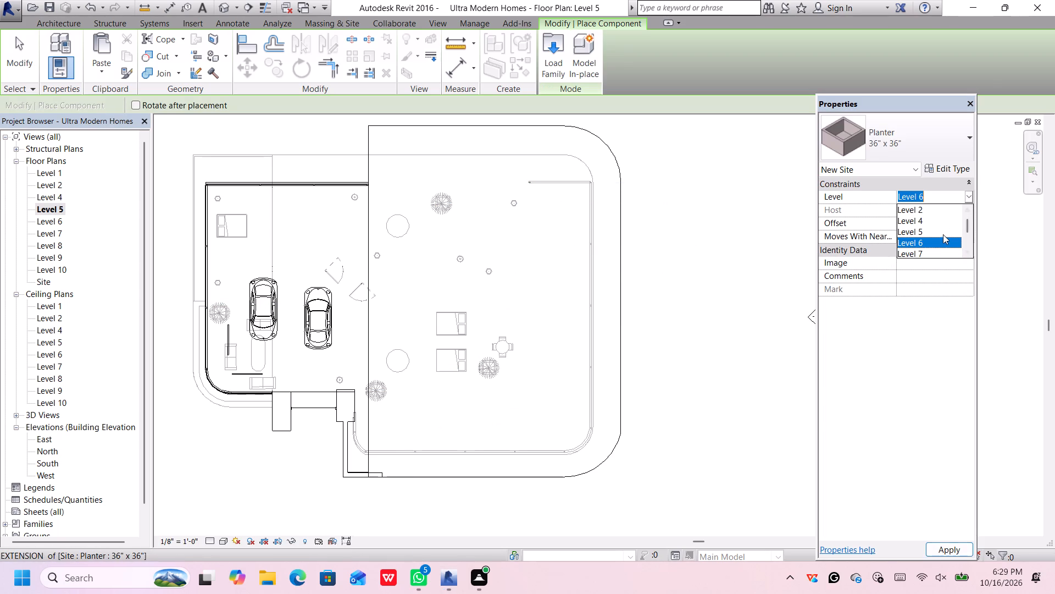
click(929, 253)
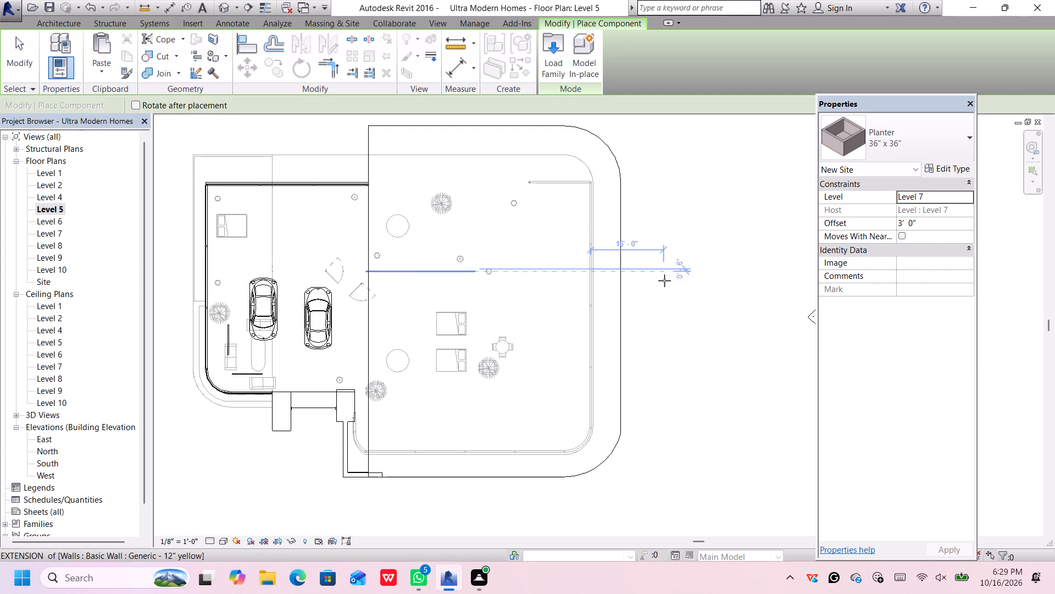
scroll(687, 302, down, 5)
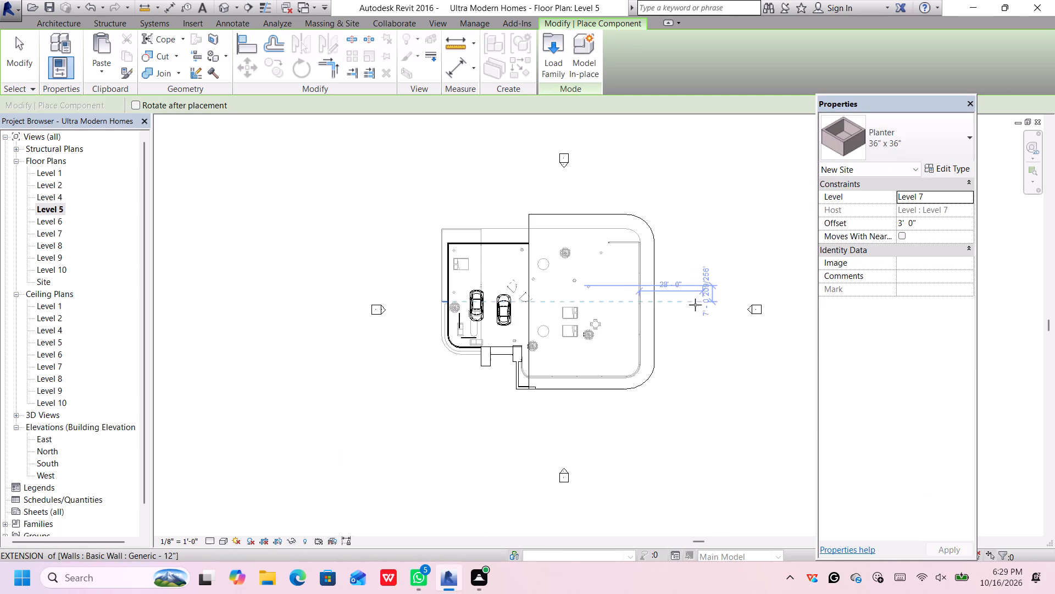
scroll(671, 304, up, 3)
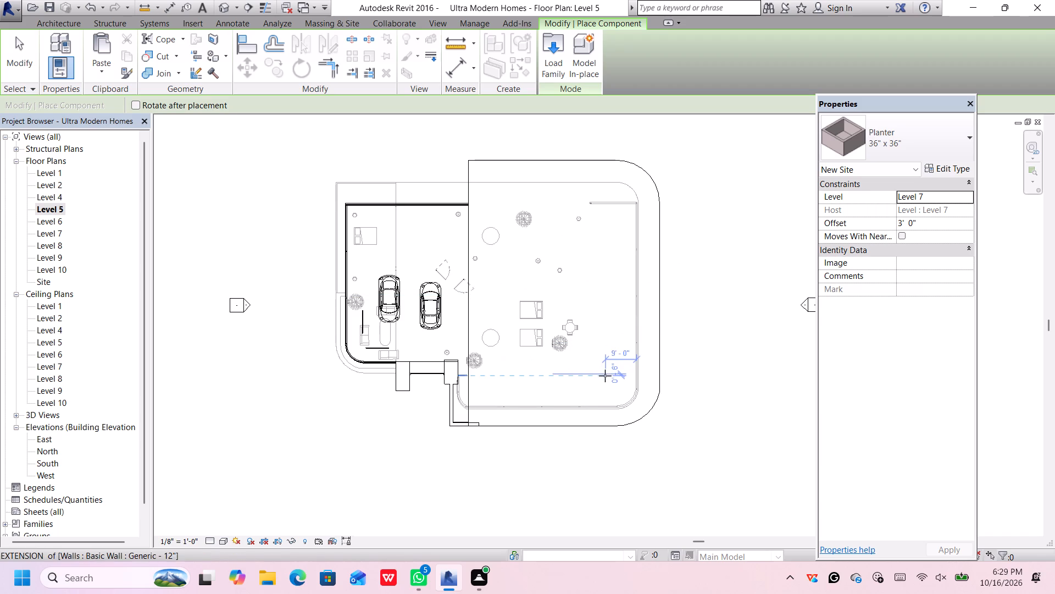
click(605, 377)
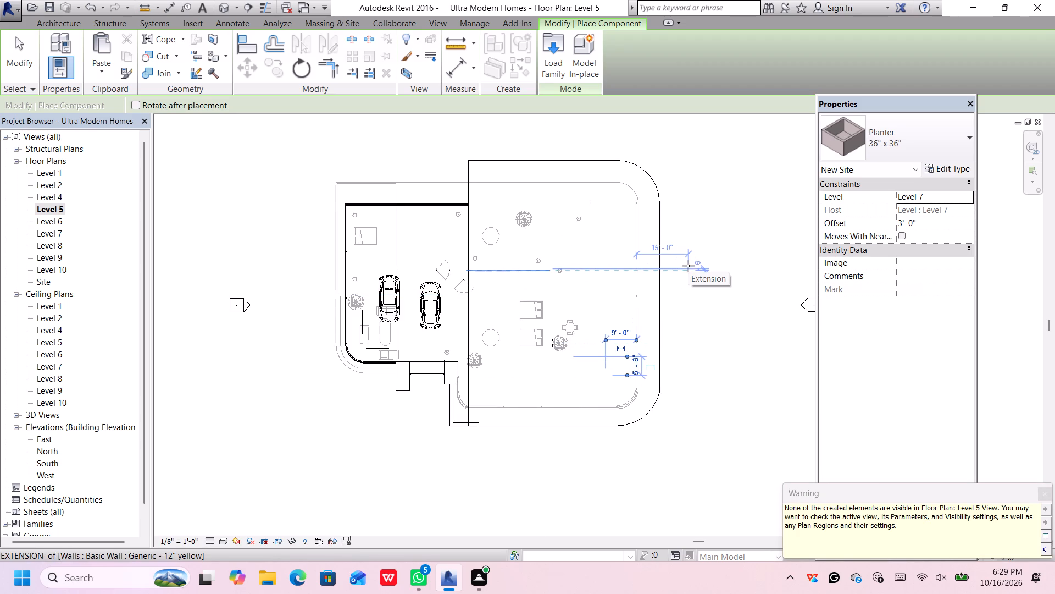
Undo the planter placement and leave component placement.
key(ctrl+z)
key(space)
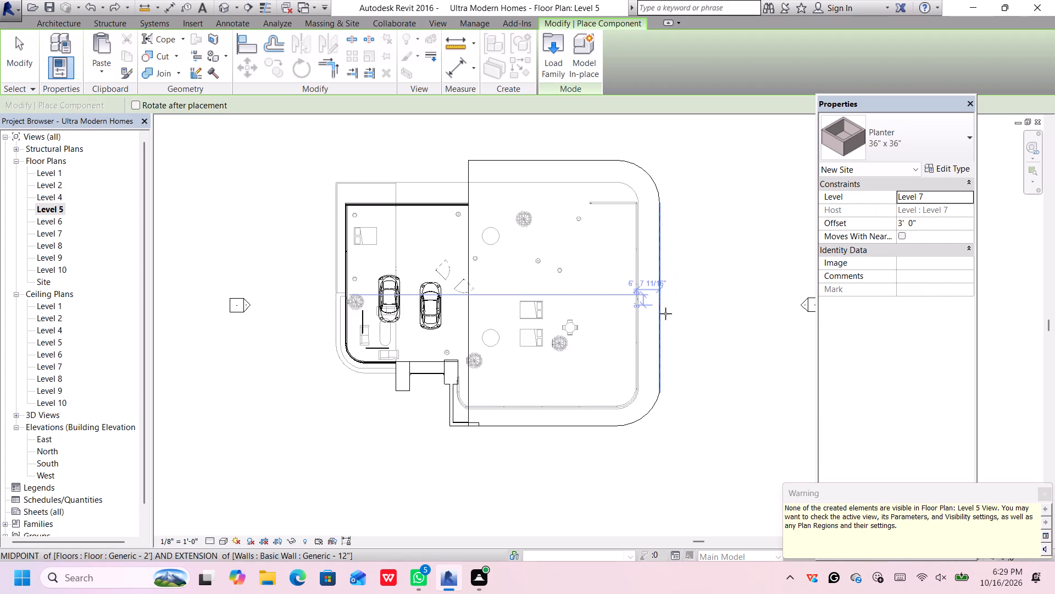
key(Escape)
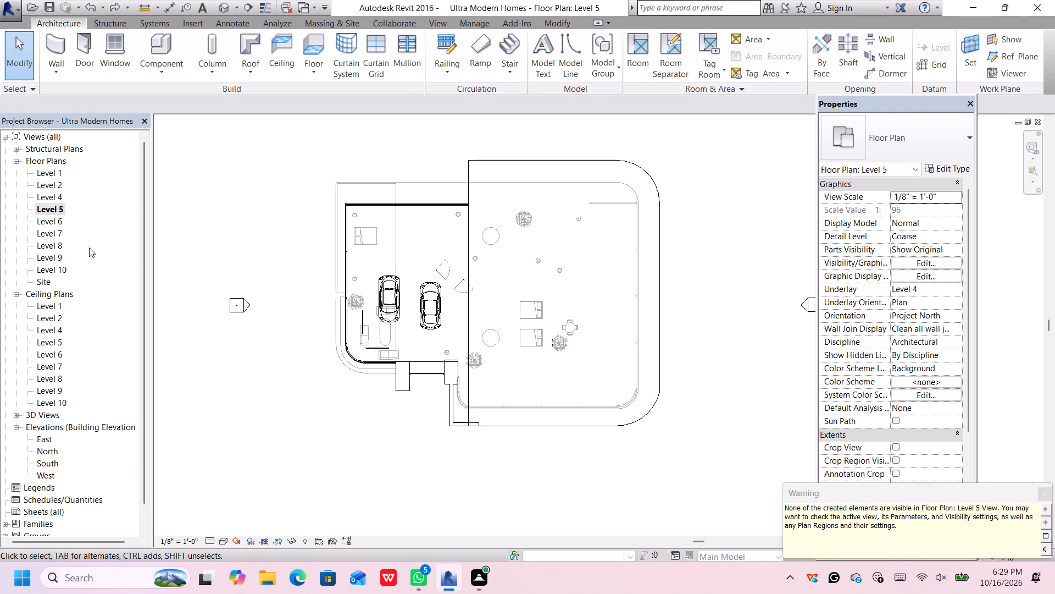
Open the South elevation and examine how the levels line up with the house's floors and terraces.
click(43, 458)
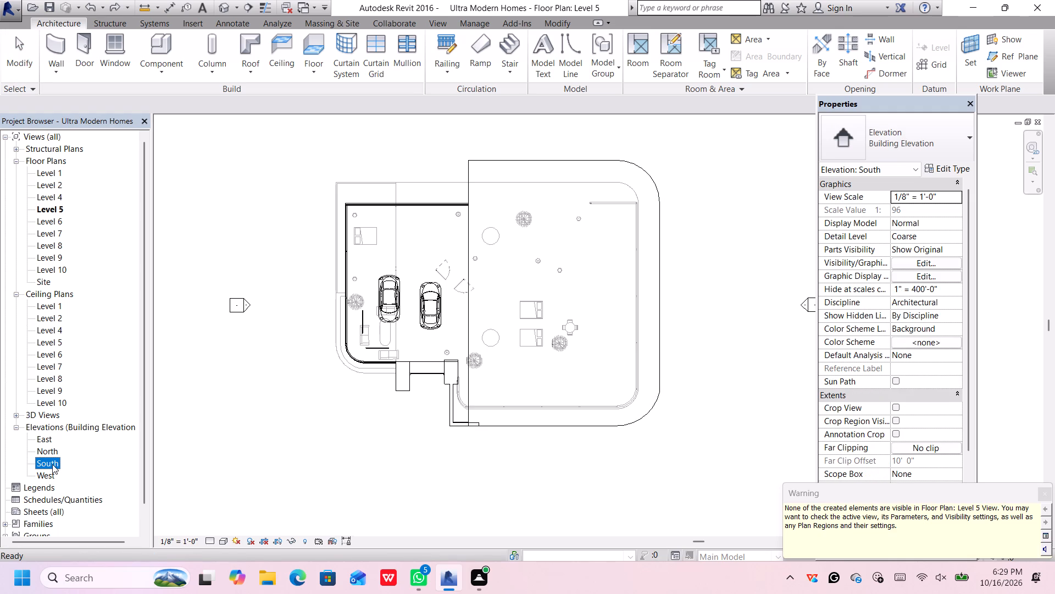
double_click(52, 464)
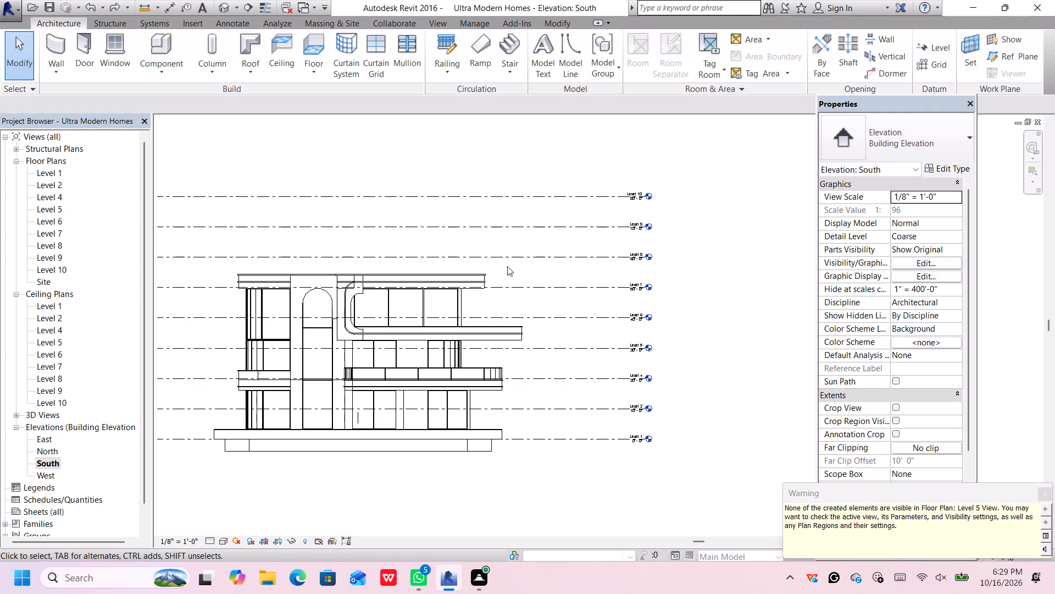
scroll(492, 298, up, 4)
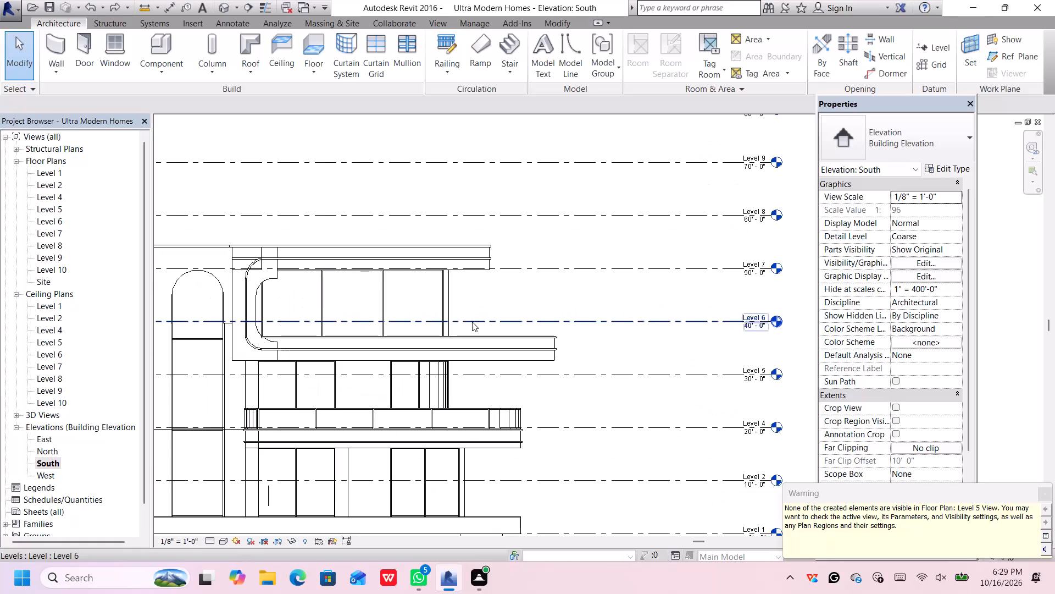
scroll(540, 322, down, 4)
middle_drag(545, 306, 556, 305)
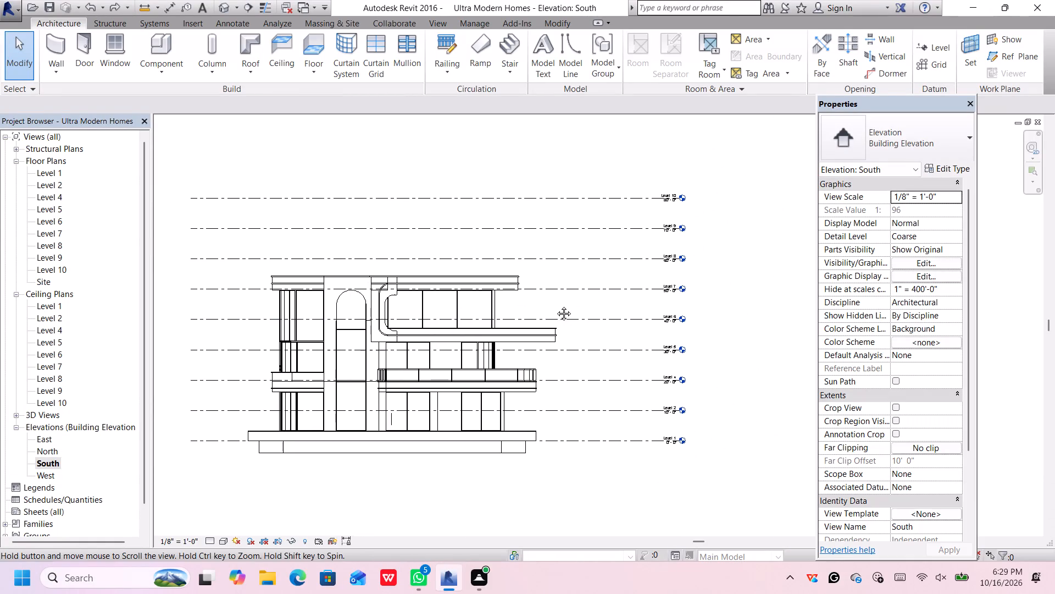
middle_drag(556, 305, 567, 305)
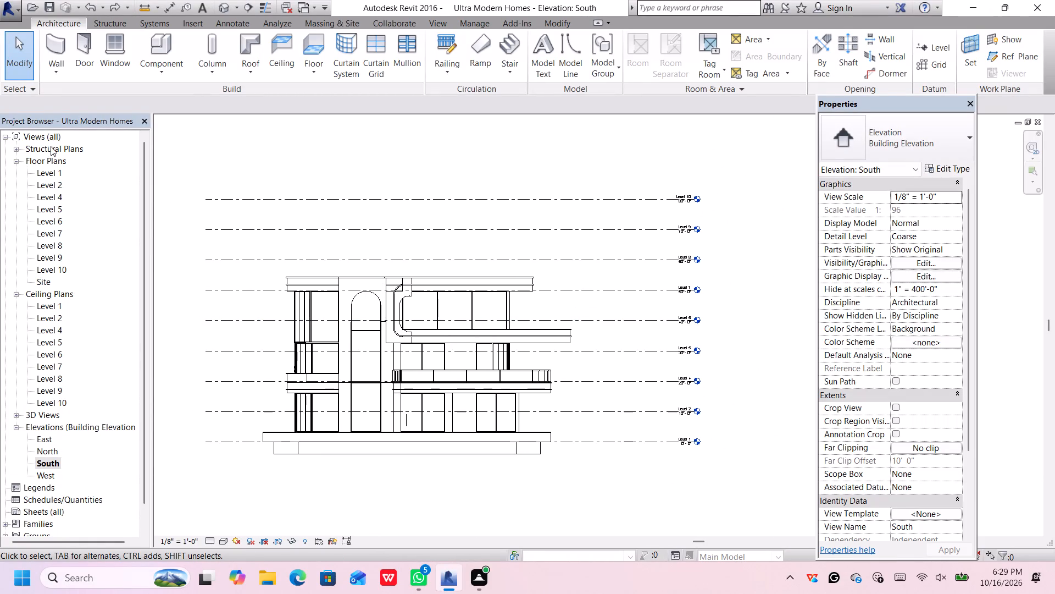
Open the Level 6 floor plan and centre the house in it.
double_click(54, 221)
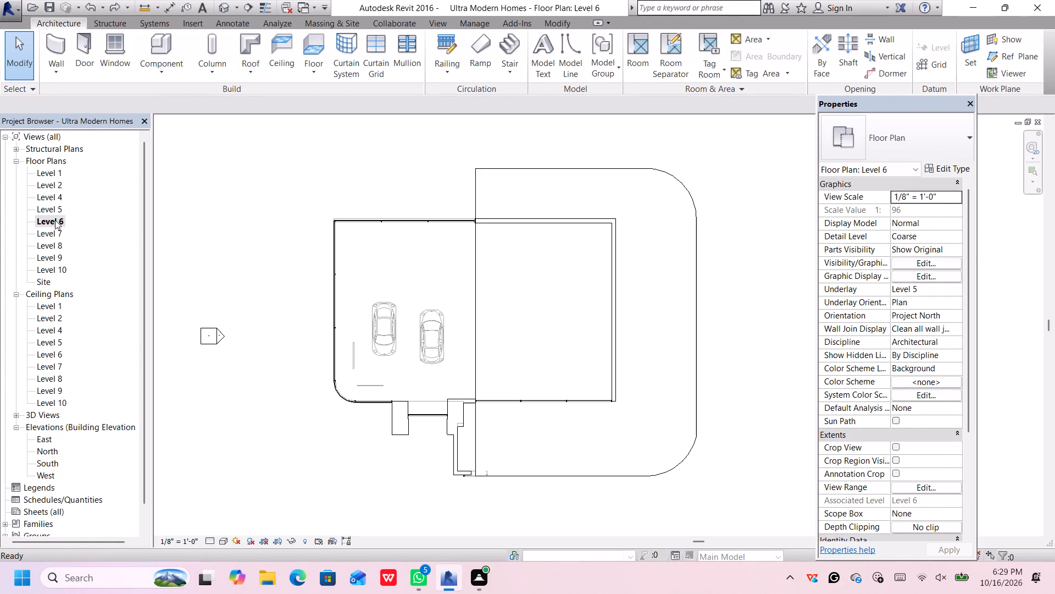
click(906, 128)
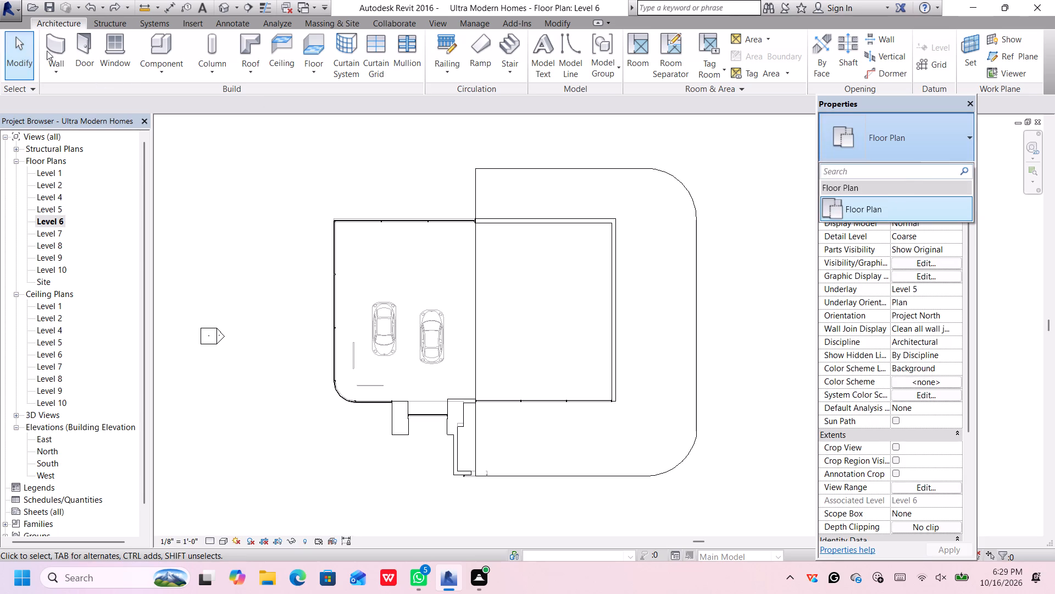
click(166, 46)
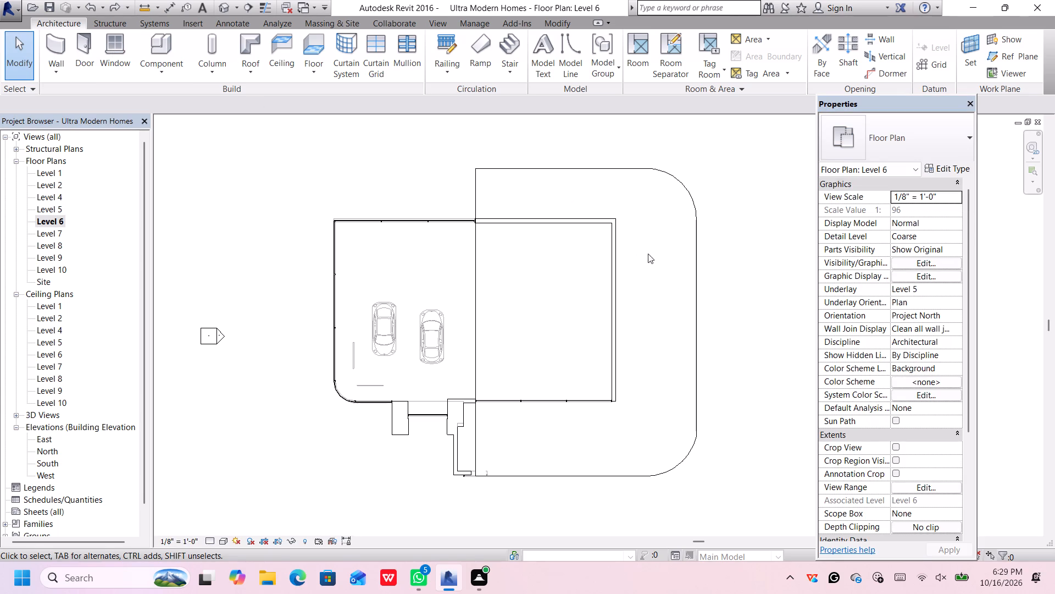
middle_drag(760, 267, 682, 252)
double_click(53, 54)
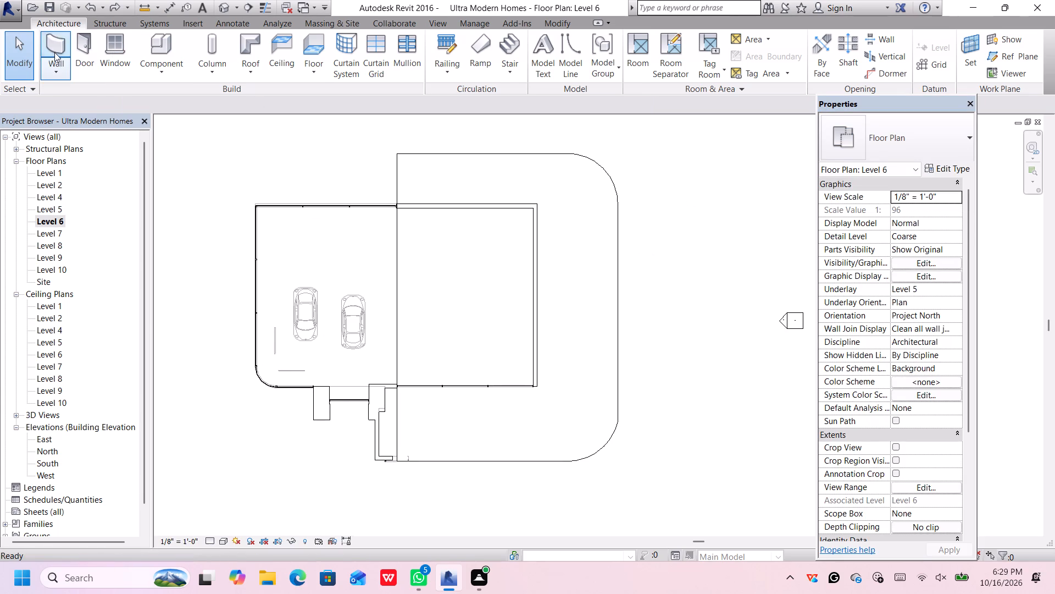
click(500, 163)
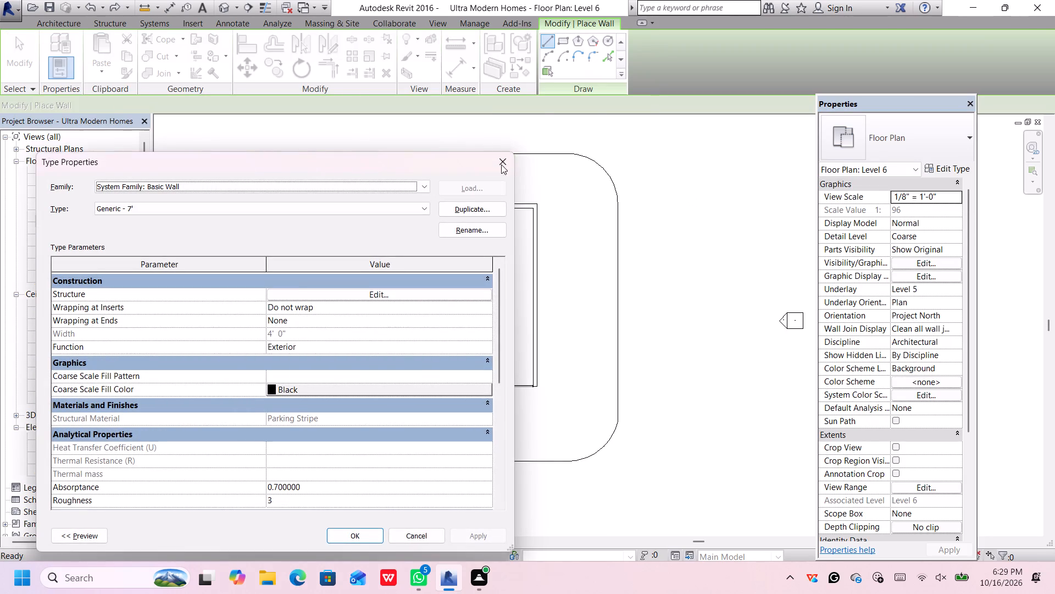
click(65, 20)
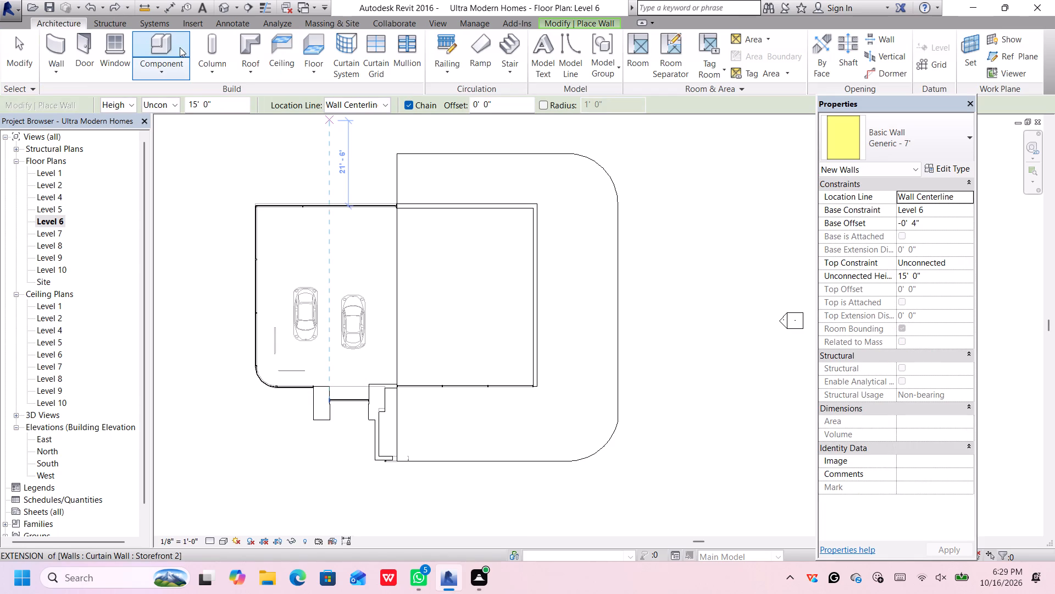
Place six 36" x 36" planters in a row along the south wall of the east room, starting about 4'-6" from the east wall.
double_click(185, 49)
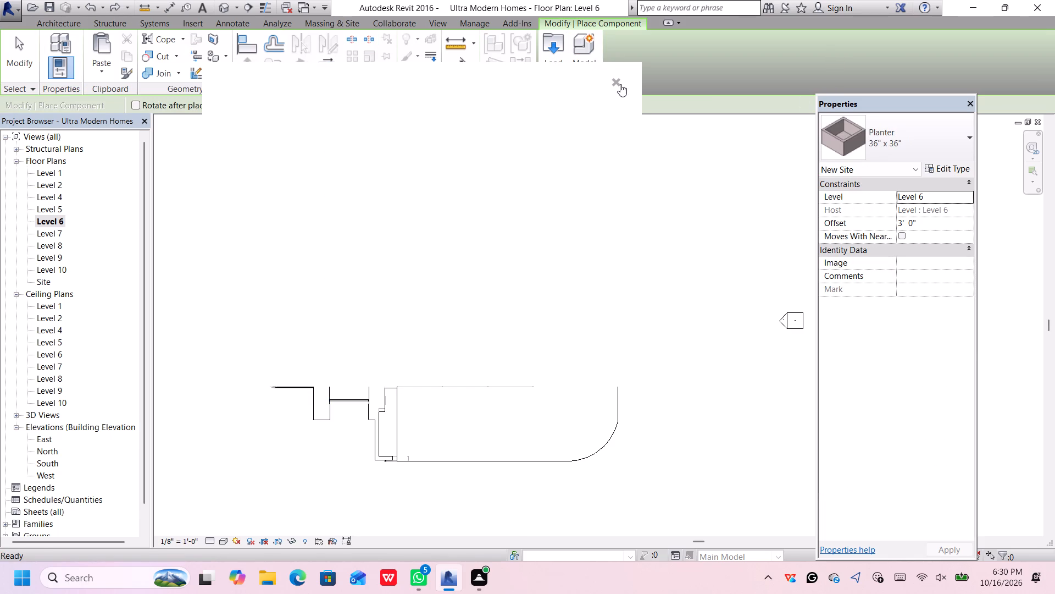
click(617, 86)
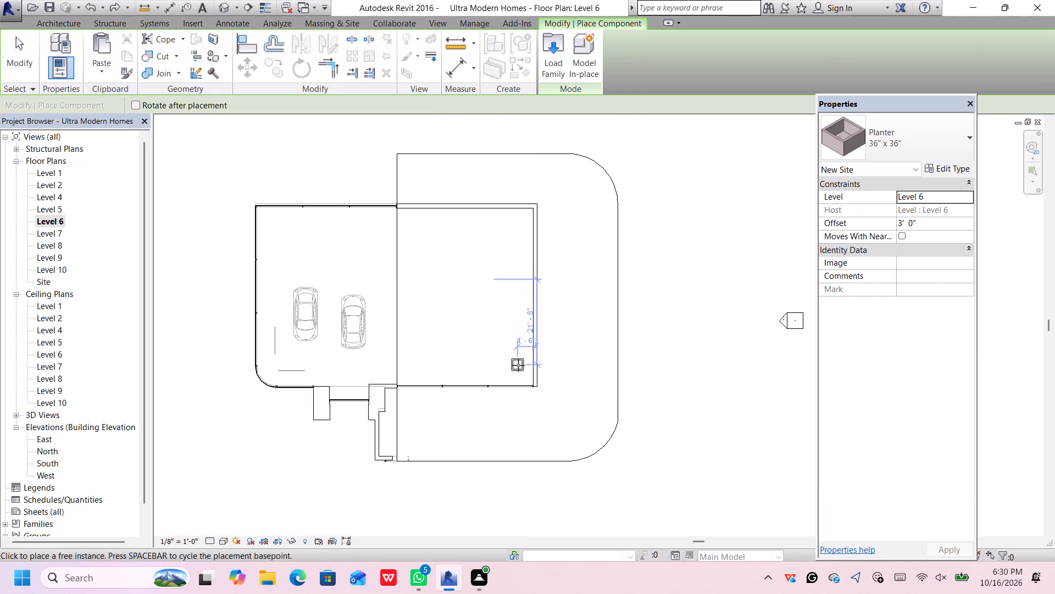
click(517, 367)
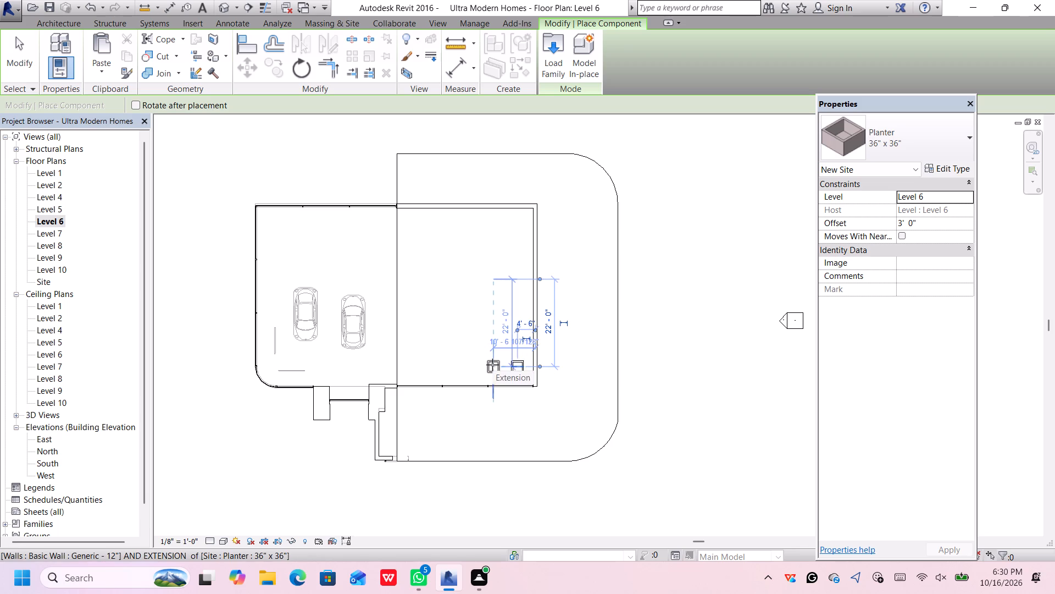
click(492, 366)
click(475, 368)
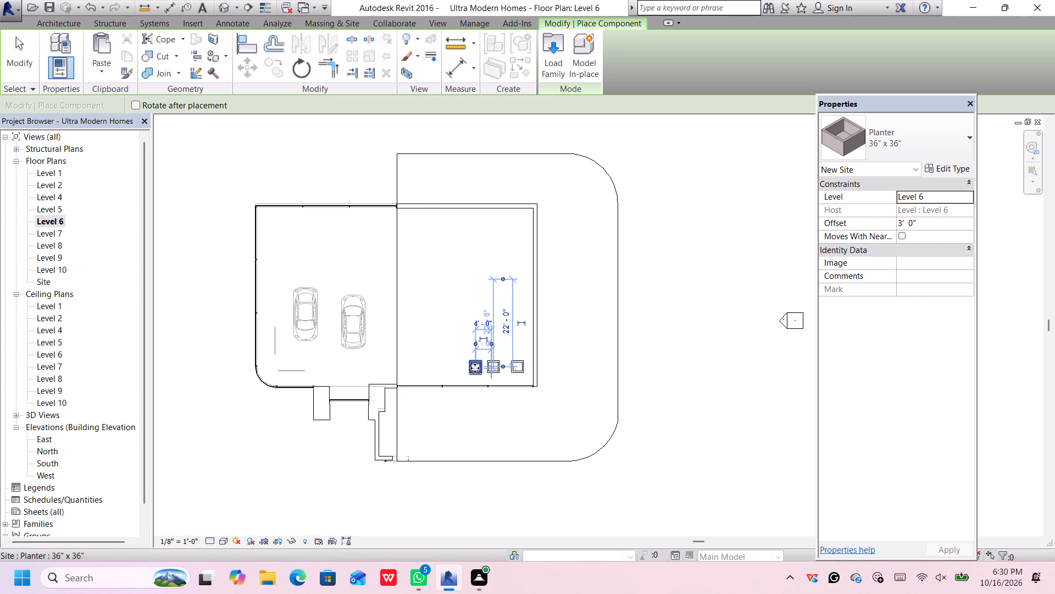
click(451, 365)
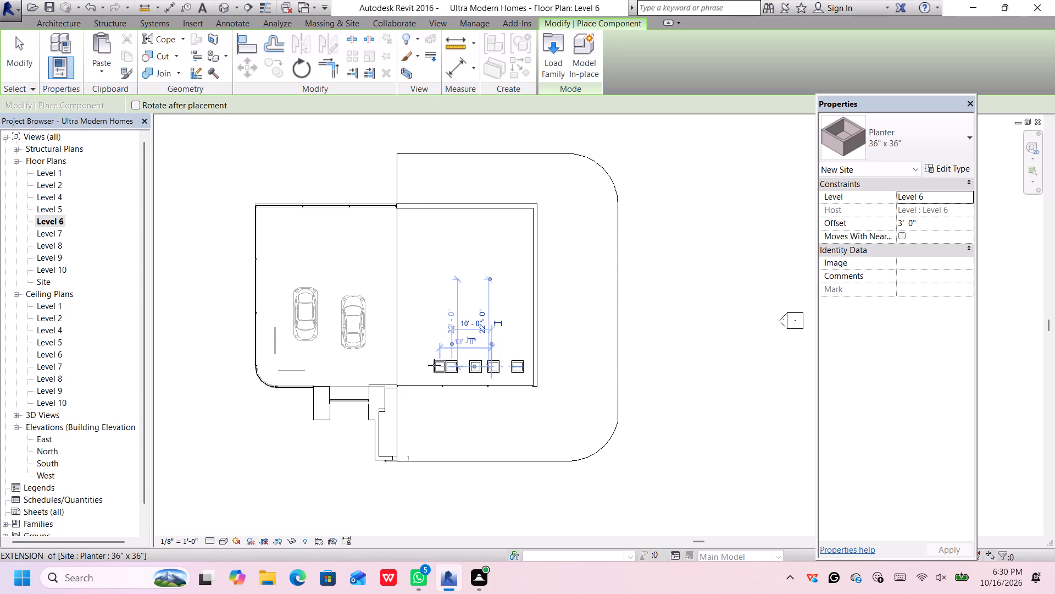
scroll(428, 370, up, 4)
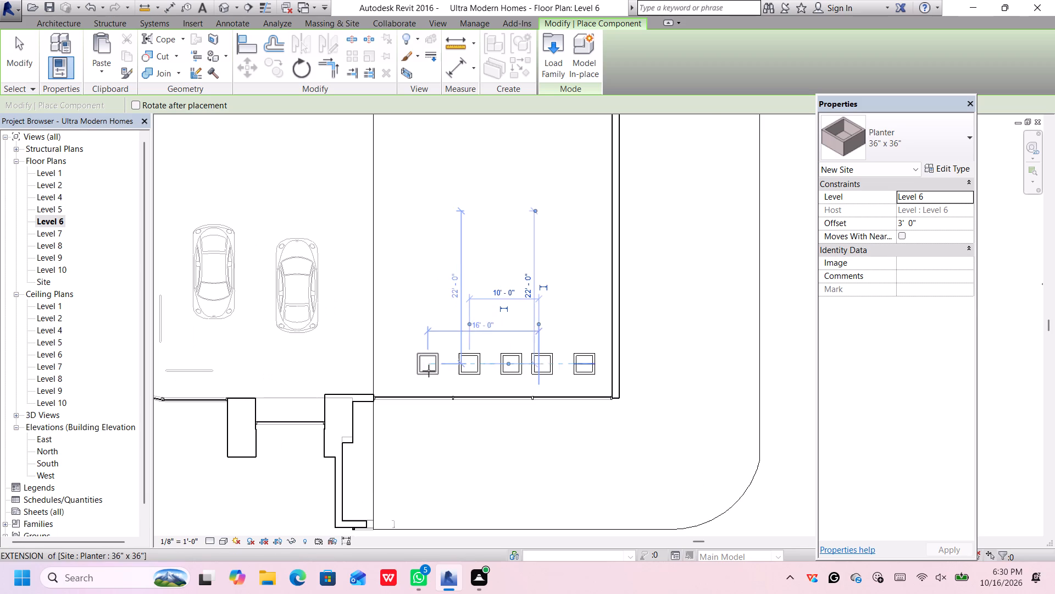
click(430, 364)
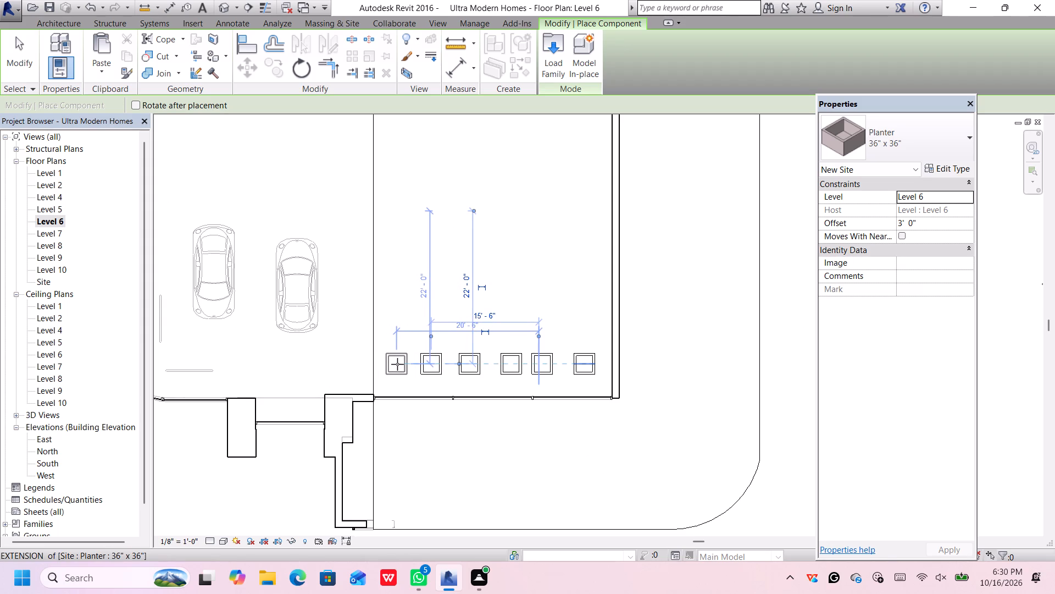
click(397, 364)
key(space)
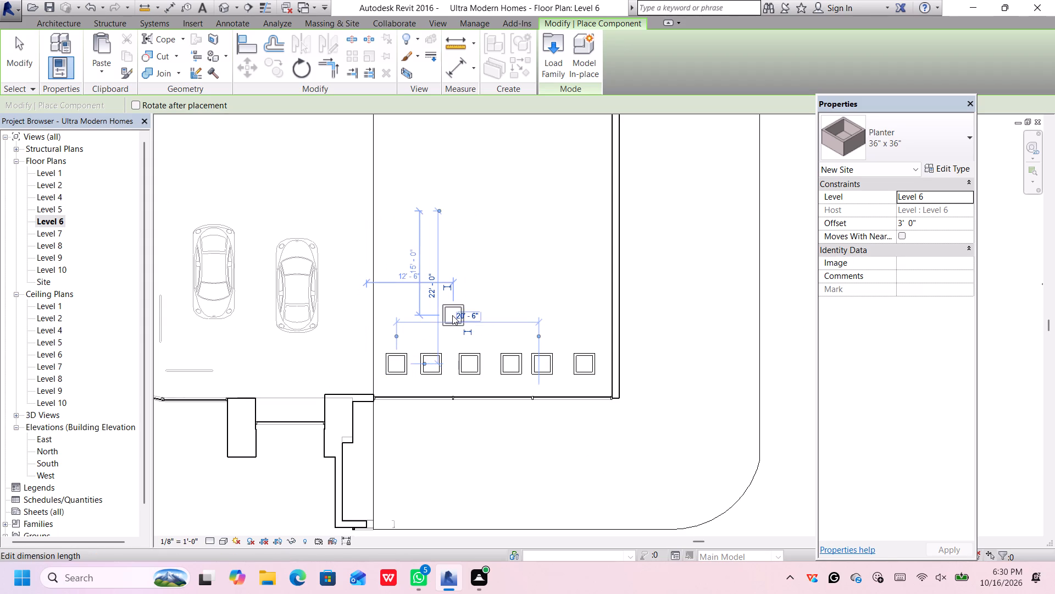
key(Escape)
Choose the RPC Shrub type Rhododendron 4'-0" as the component for placement.
click(902, 155)
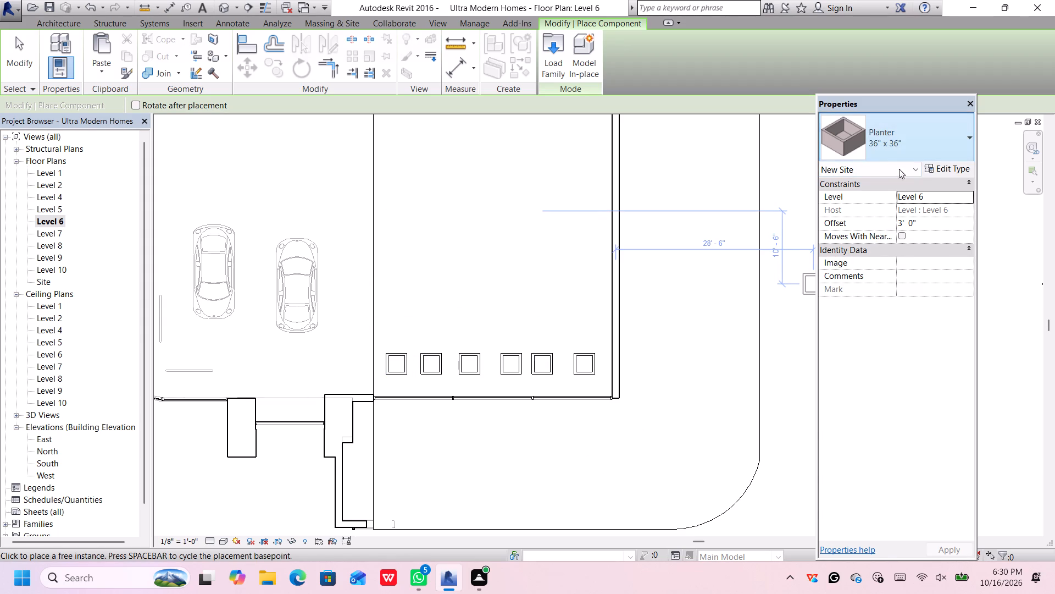
scroll(901, 313, up, 9)
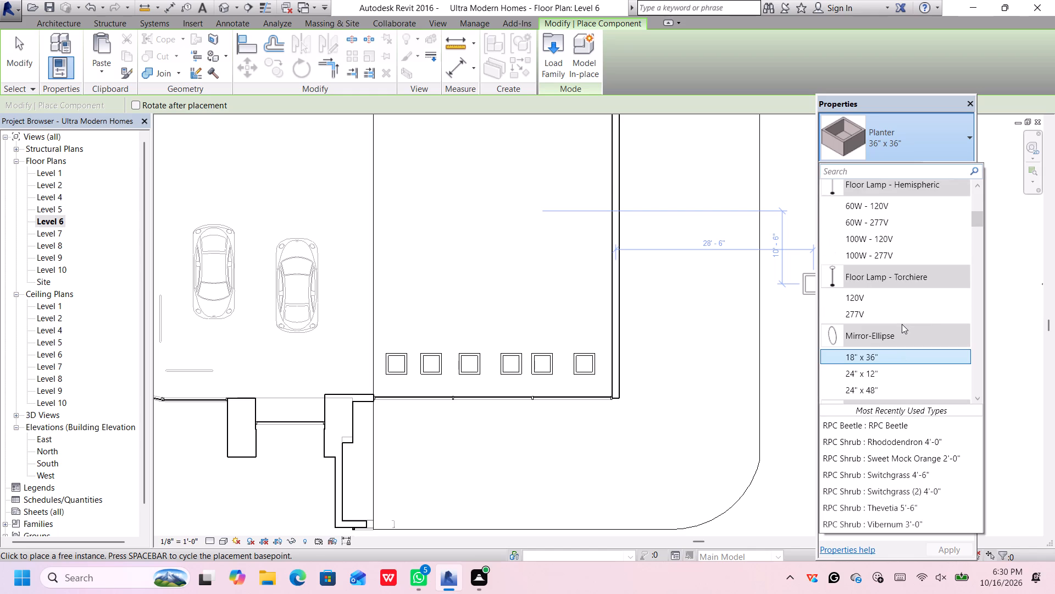
scroll(902, 324, down, 7)
scroll(901, 323, down, 20)
scroll(901, 323, down, 3)
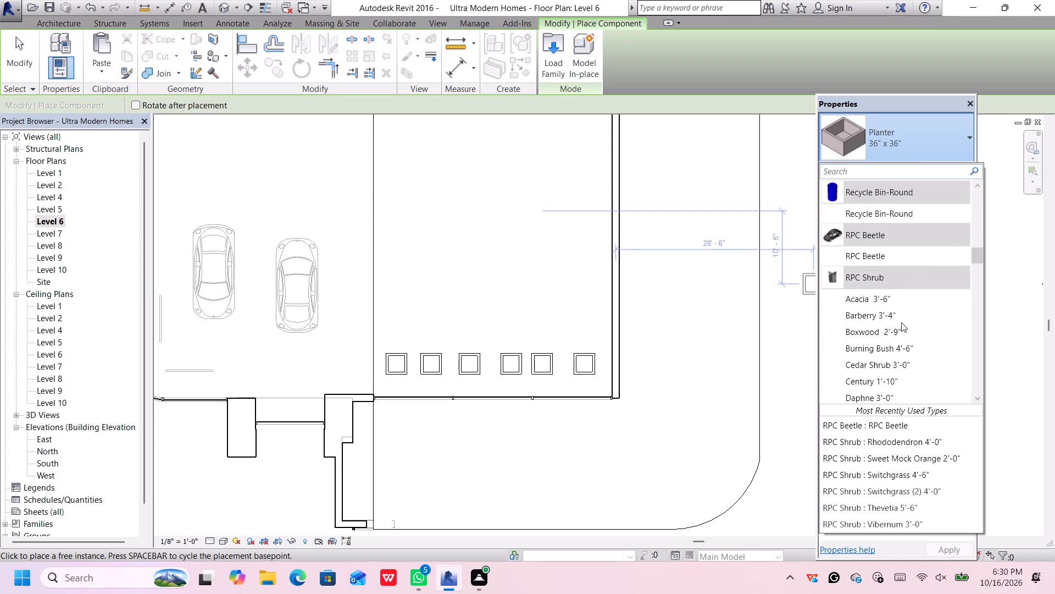
scroll(901, 322, down, 13)
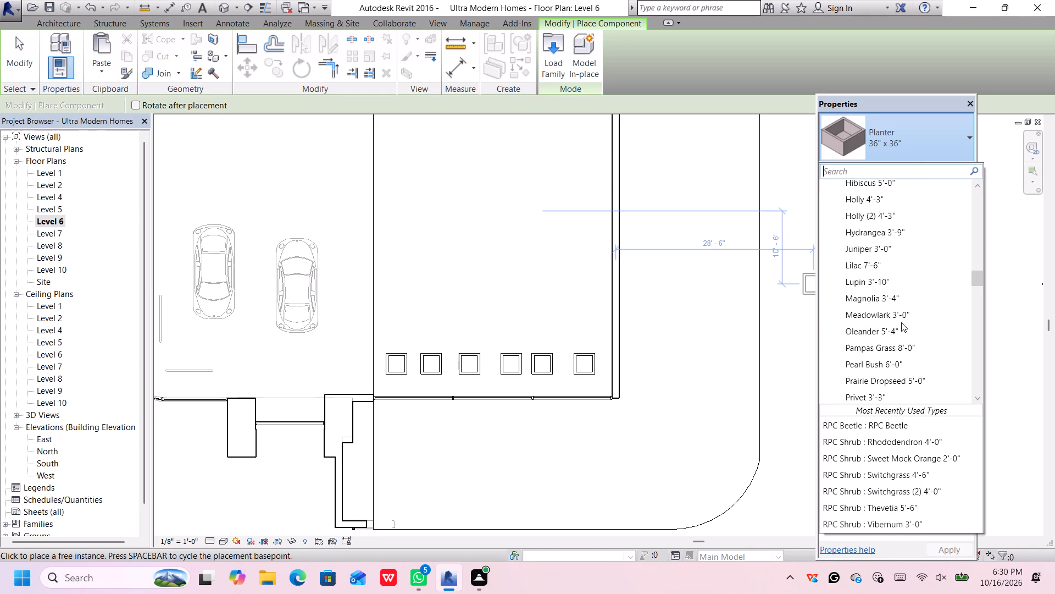
scroll(901, 322, down, 5)
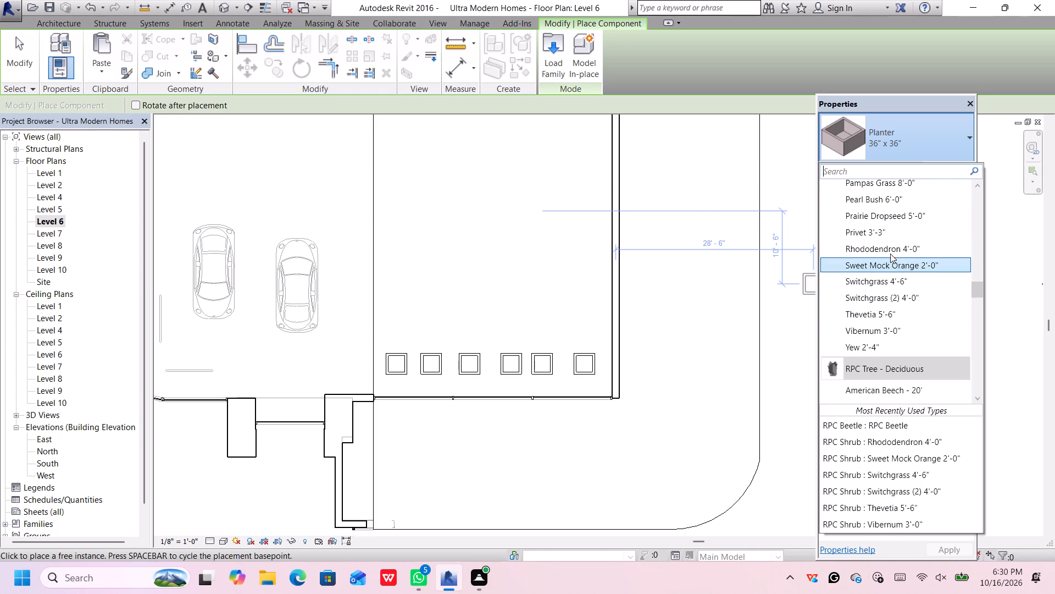
double_click(887, 247)
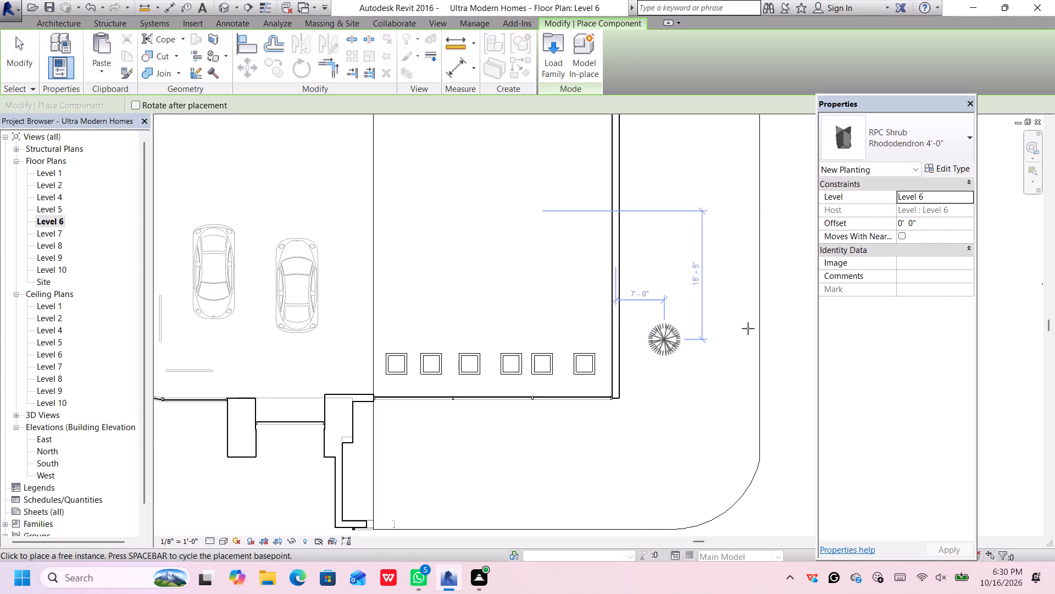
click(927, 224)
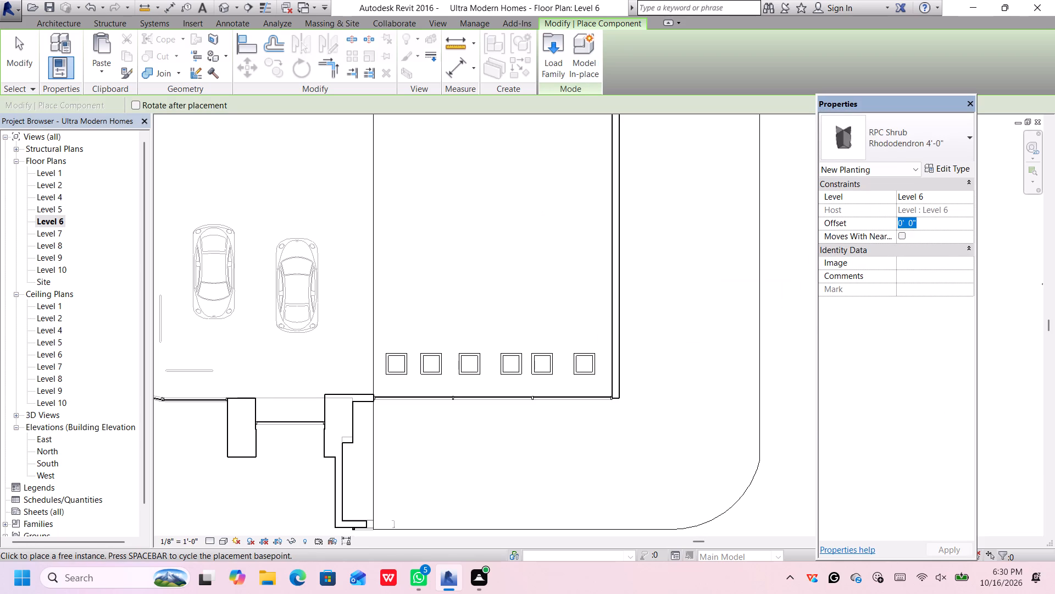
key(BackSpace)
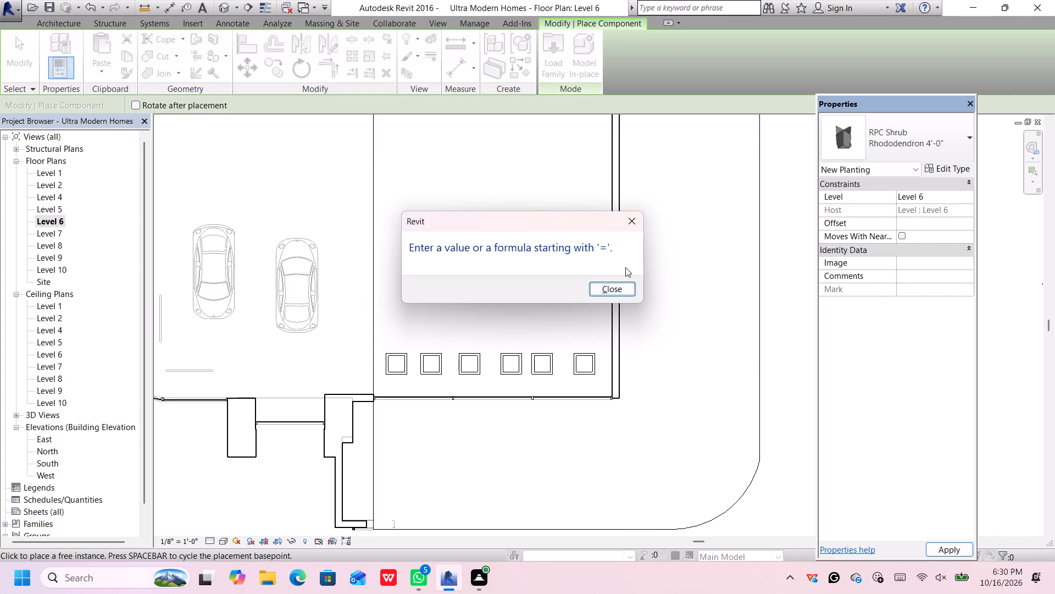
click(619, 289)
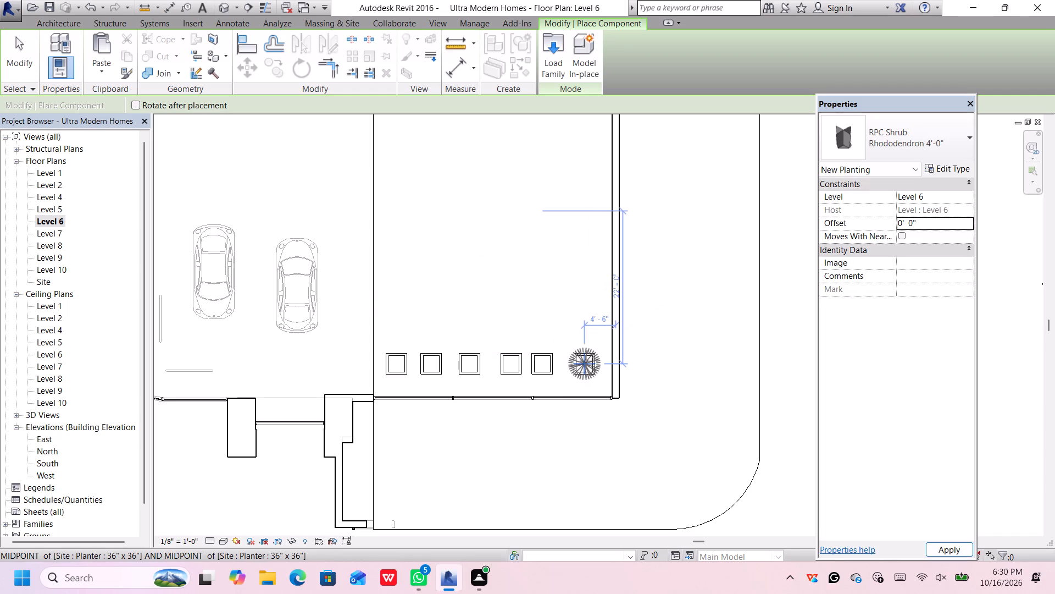
Place a Rhododendron 4'-0" shrub at the centre of each of the six planters on Level 6 and leave component placement.
click(586, 361)
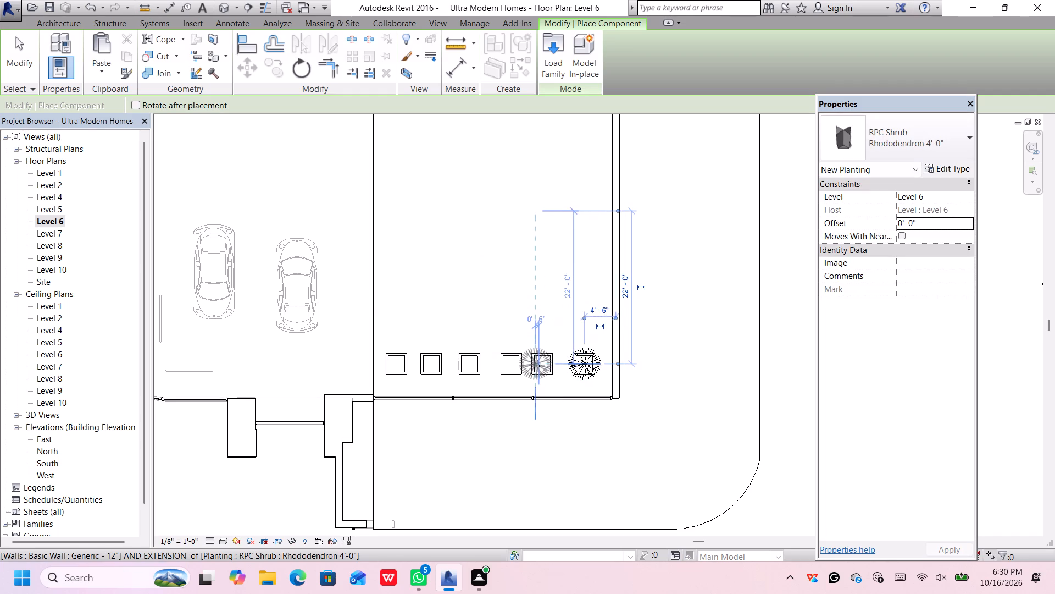
click(544, 364)
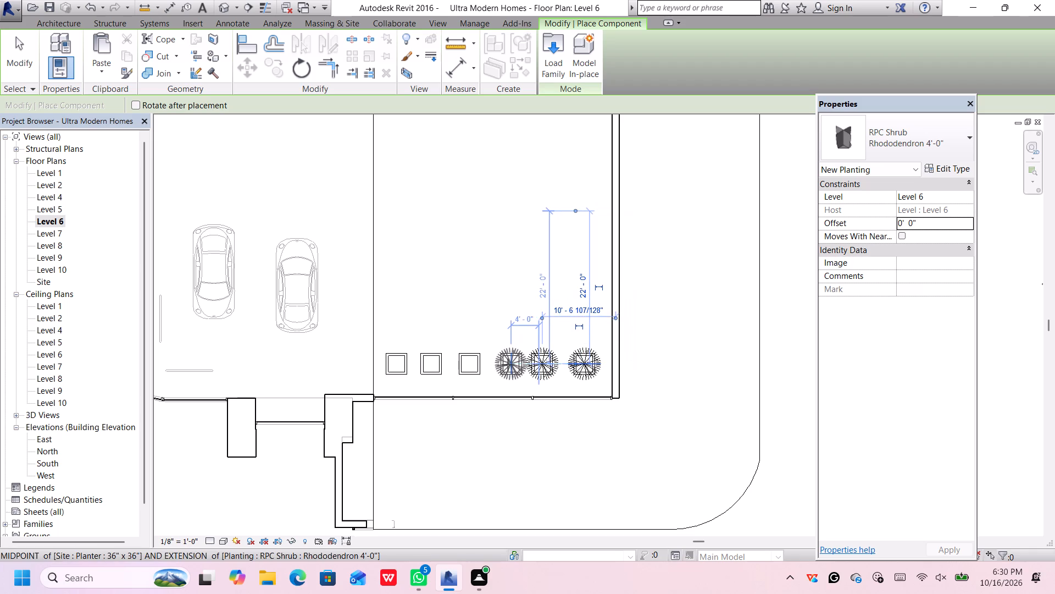
click(508, 365)
click(466, 368)
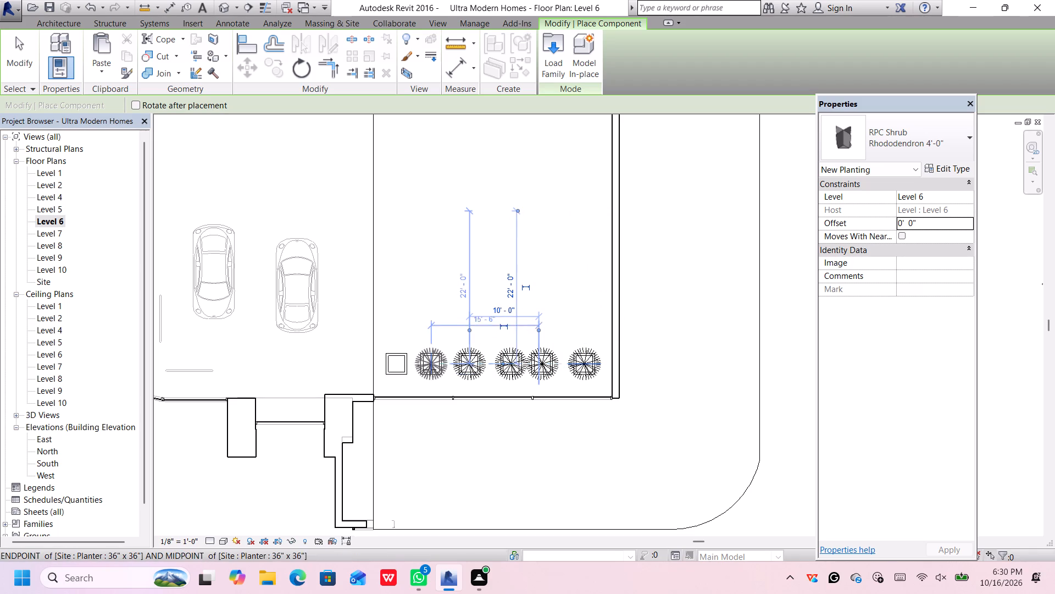
scroll(429, 356, up, 5)
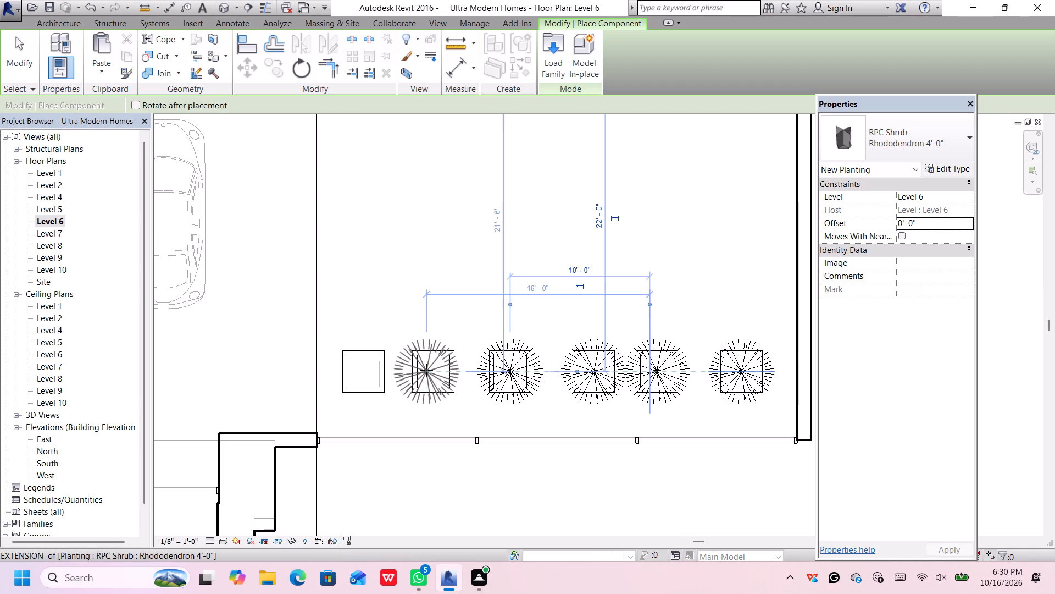
click(435, 369)
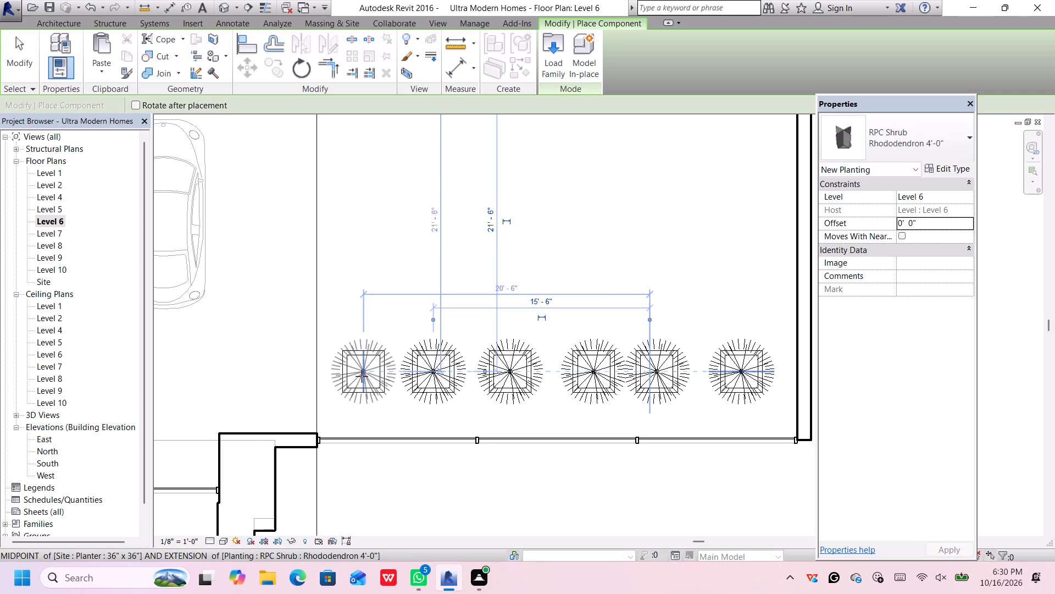
scroll(357, 367, up, 2)
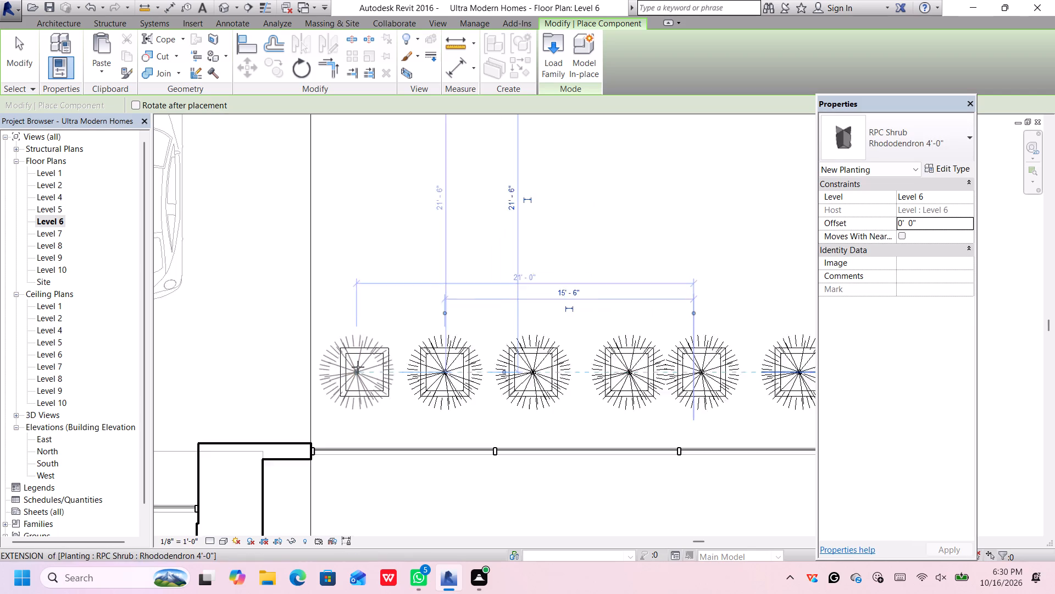
scroll(358, 367, up, 3)
click(367, 377)
scroll(367, 377, down, 6)
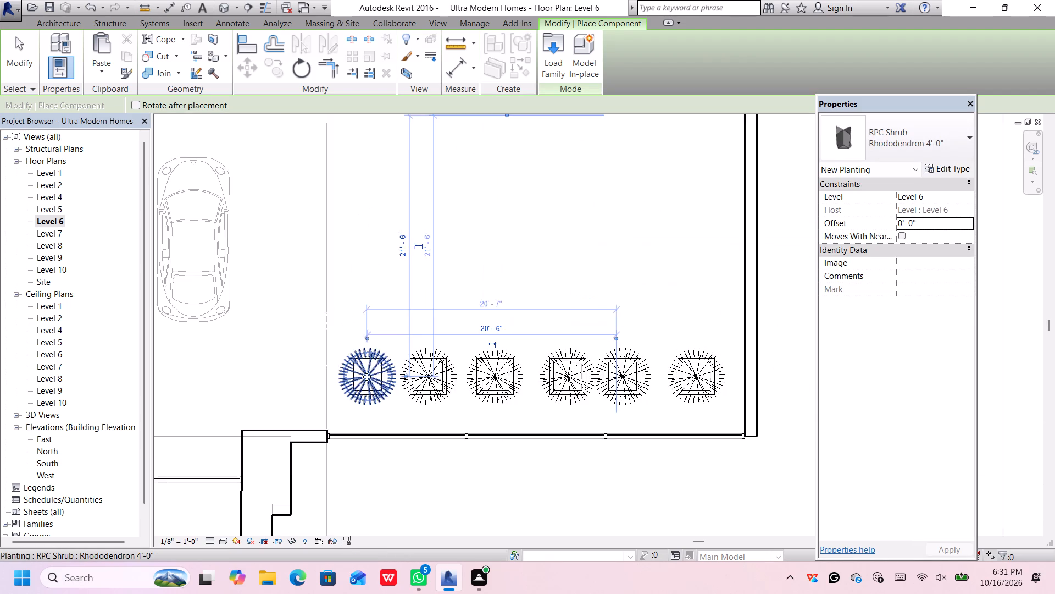
scroll(367, 377, down, 10)
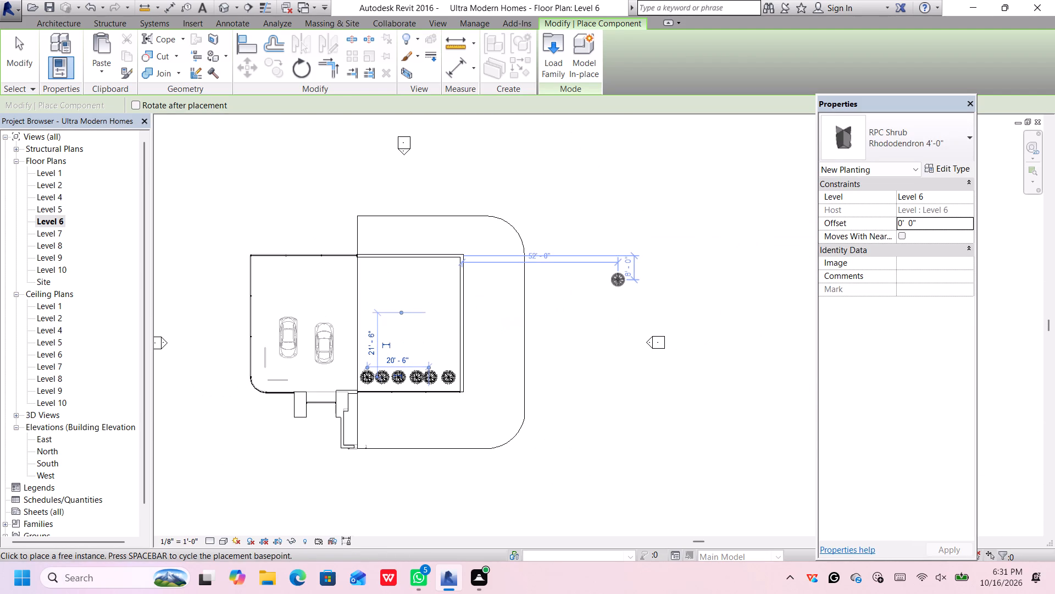
key(Escape)
key(Escape)
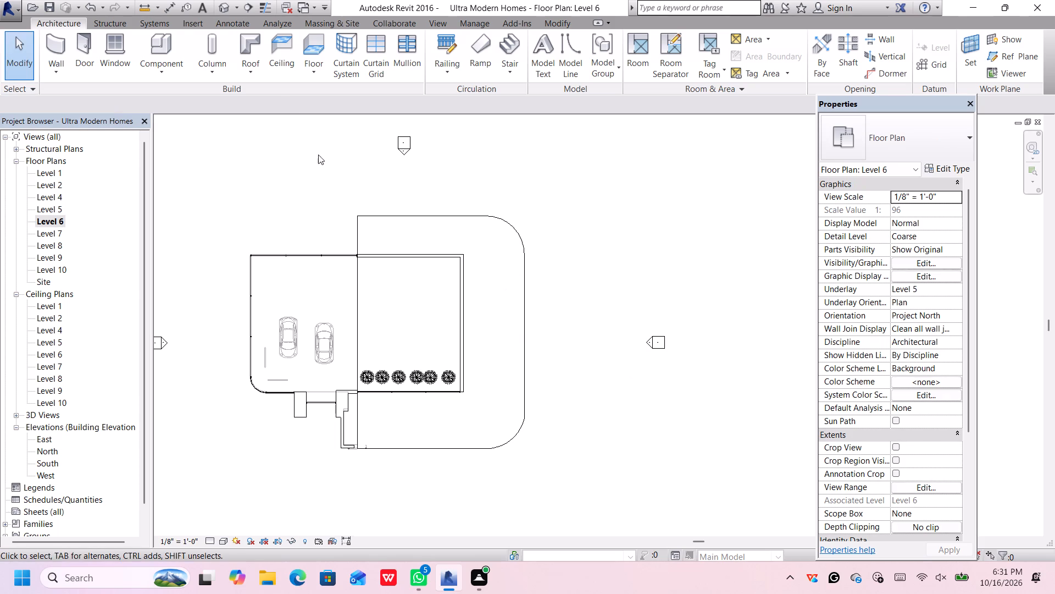
Open the default 3D view of the house.
click(222, 5)
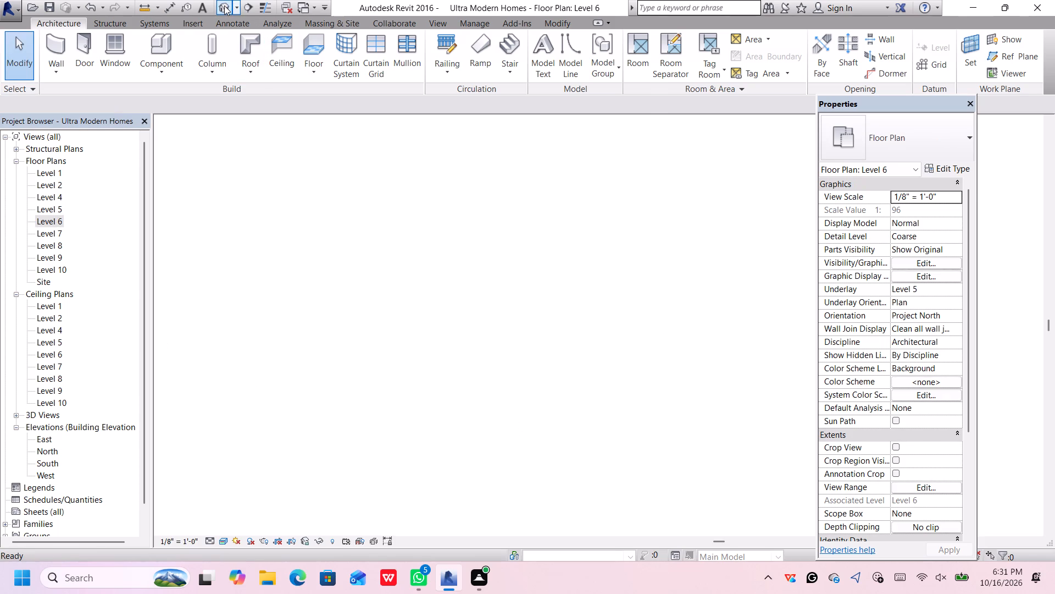
click(611, 83)
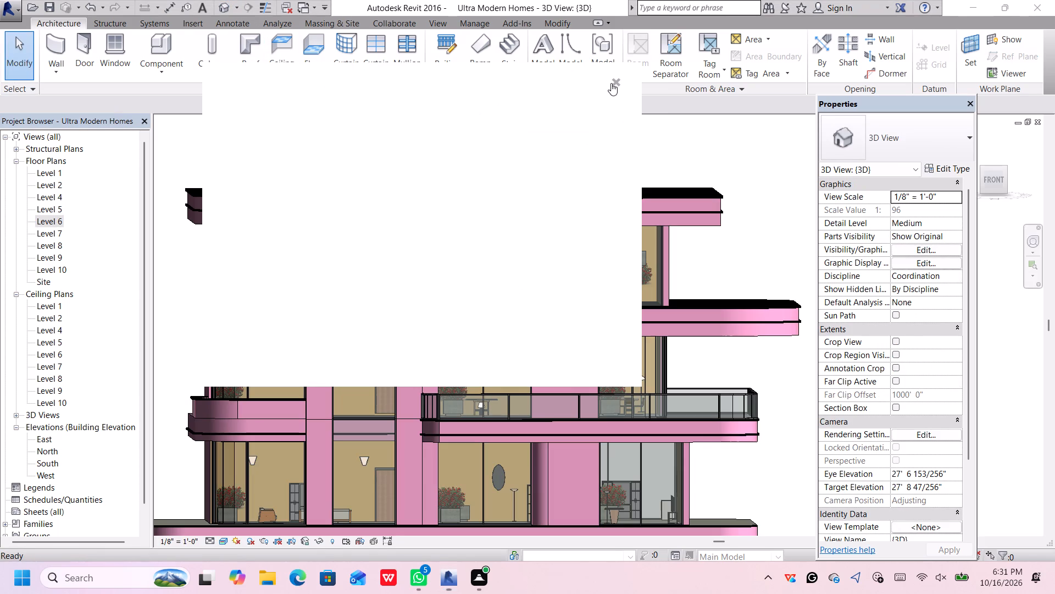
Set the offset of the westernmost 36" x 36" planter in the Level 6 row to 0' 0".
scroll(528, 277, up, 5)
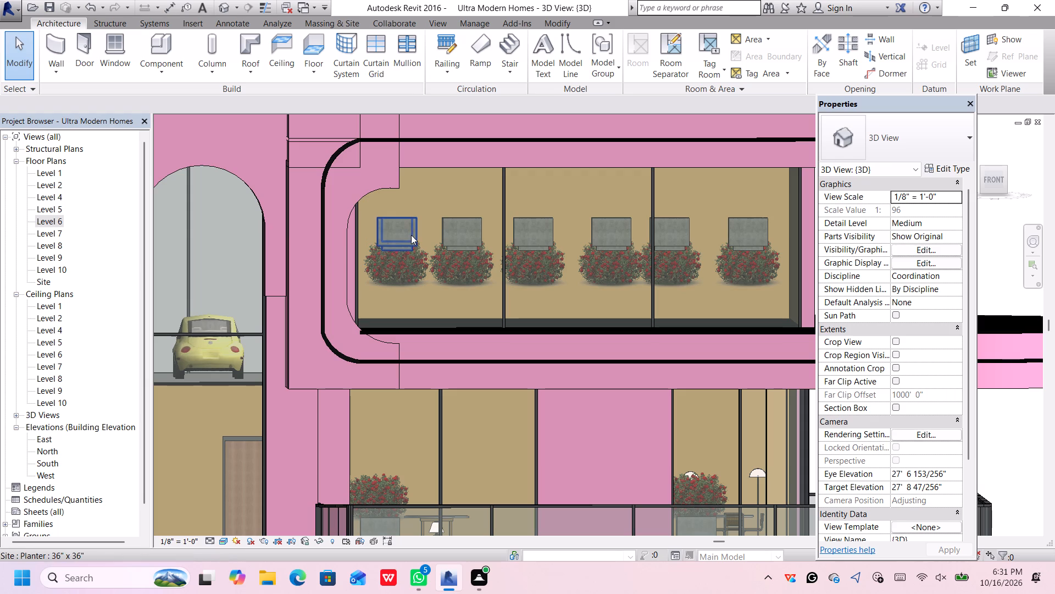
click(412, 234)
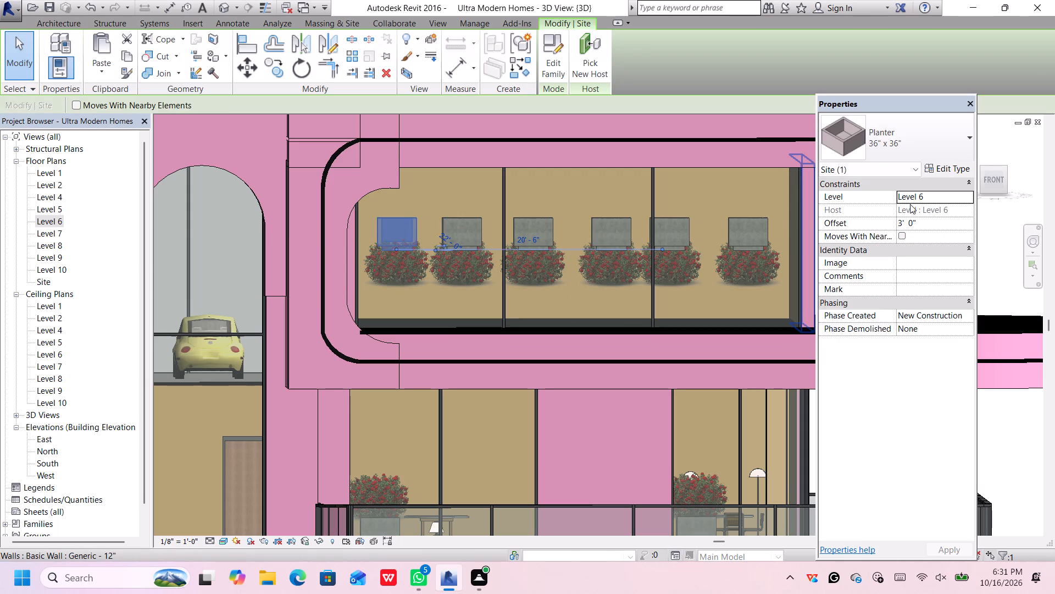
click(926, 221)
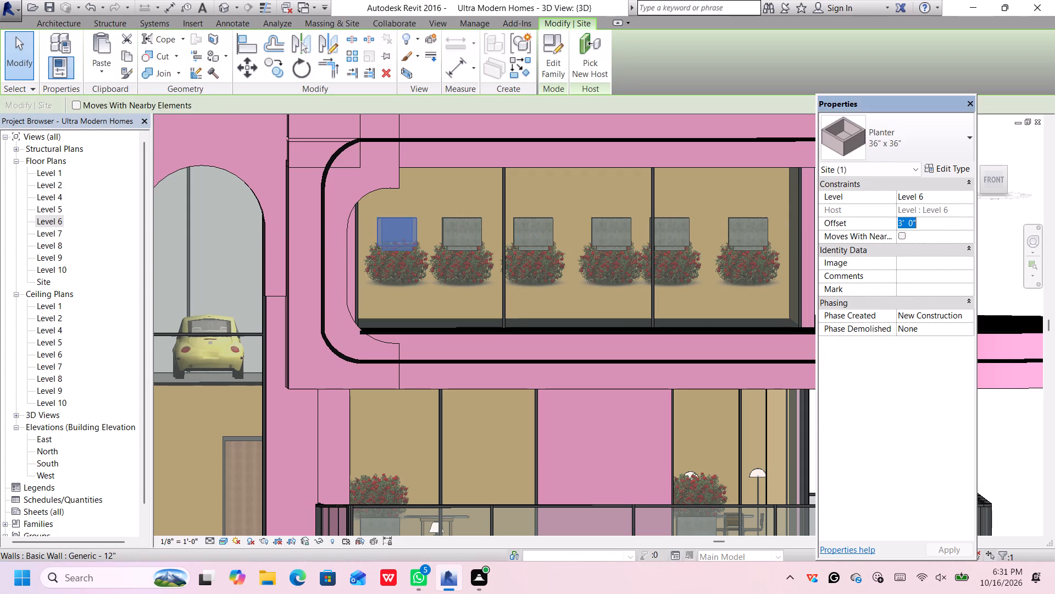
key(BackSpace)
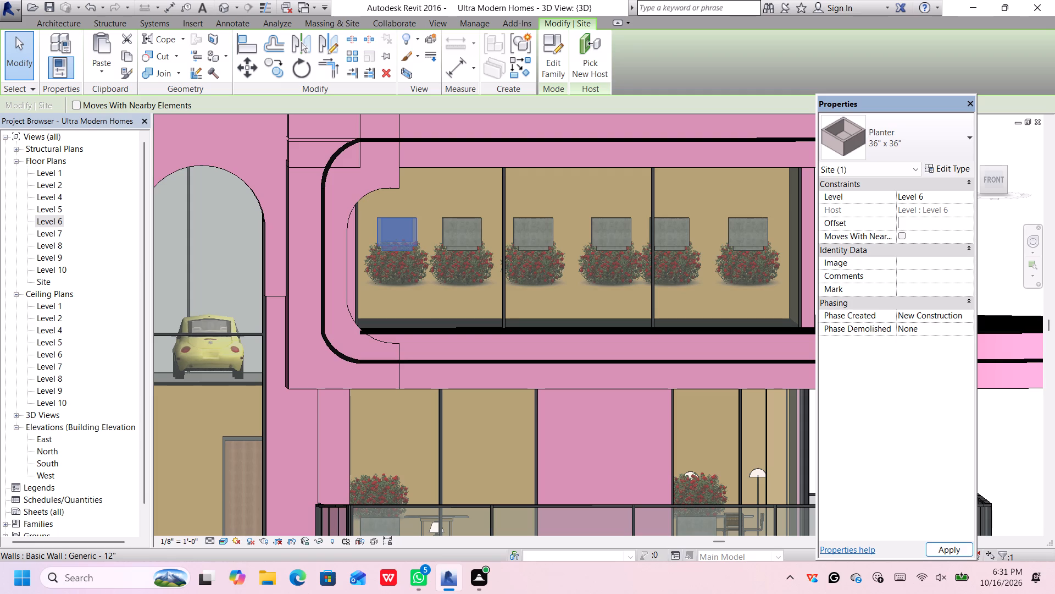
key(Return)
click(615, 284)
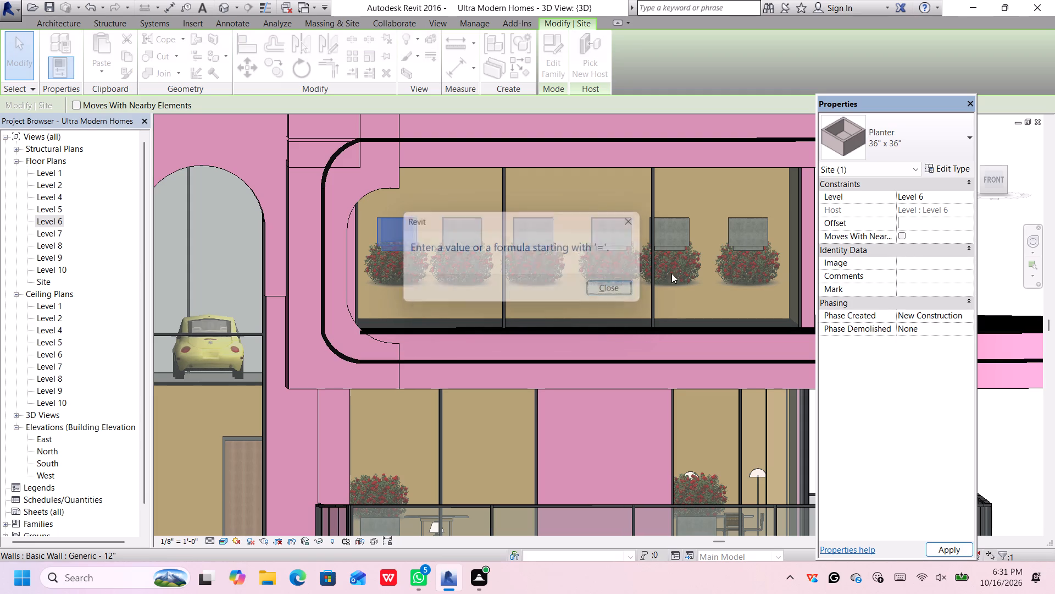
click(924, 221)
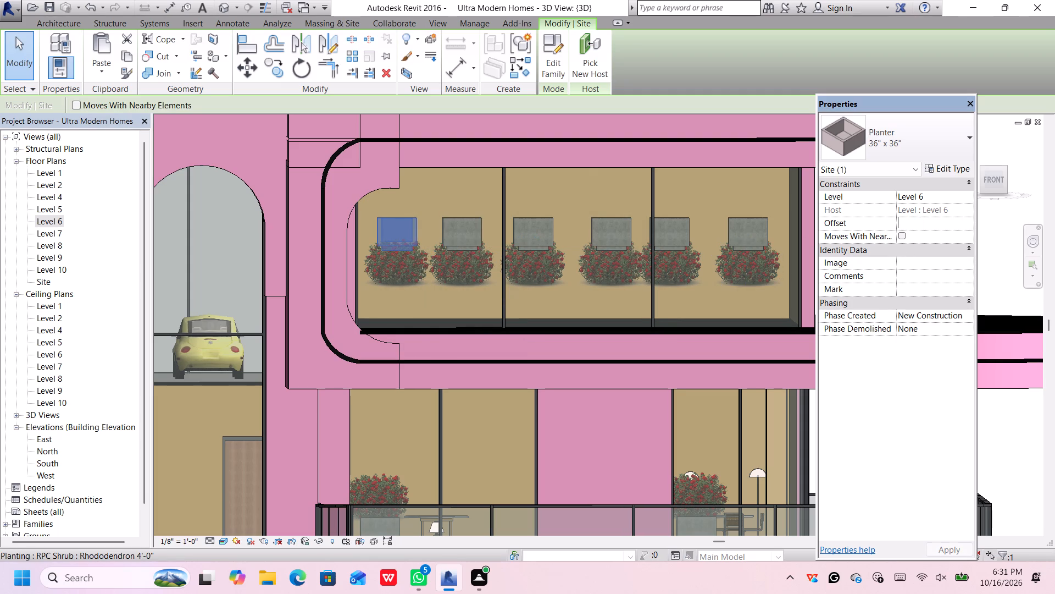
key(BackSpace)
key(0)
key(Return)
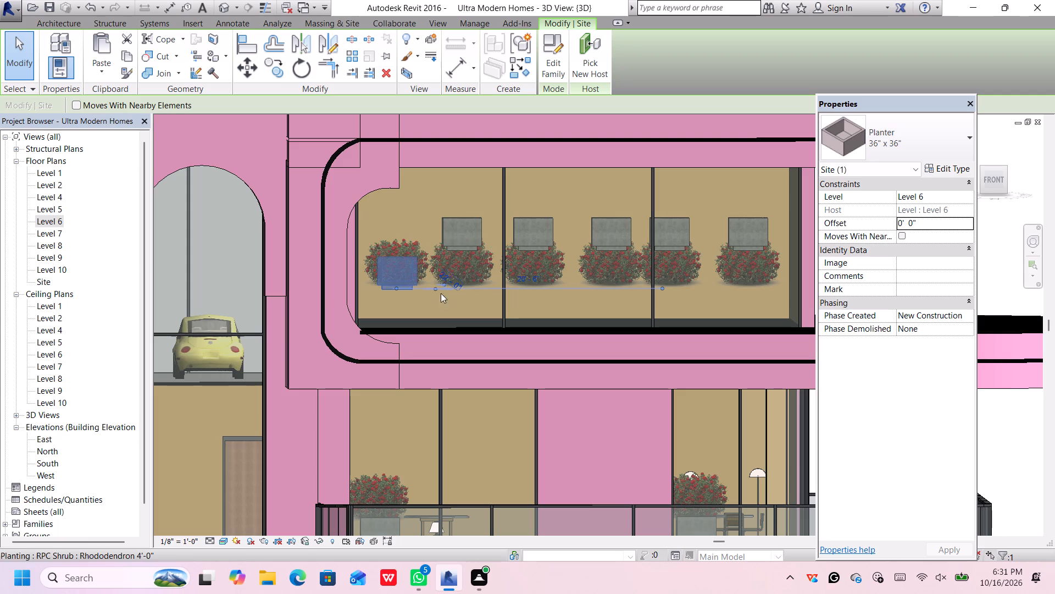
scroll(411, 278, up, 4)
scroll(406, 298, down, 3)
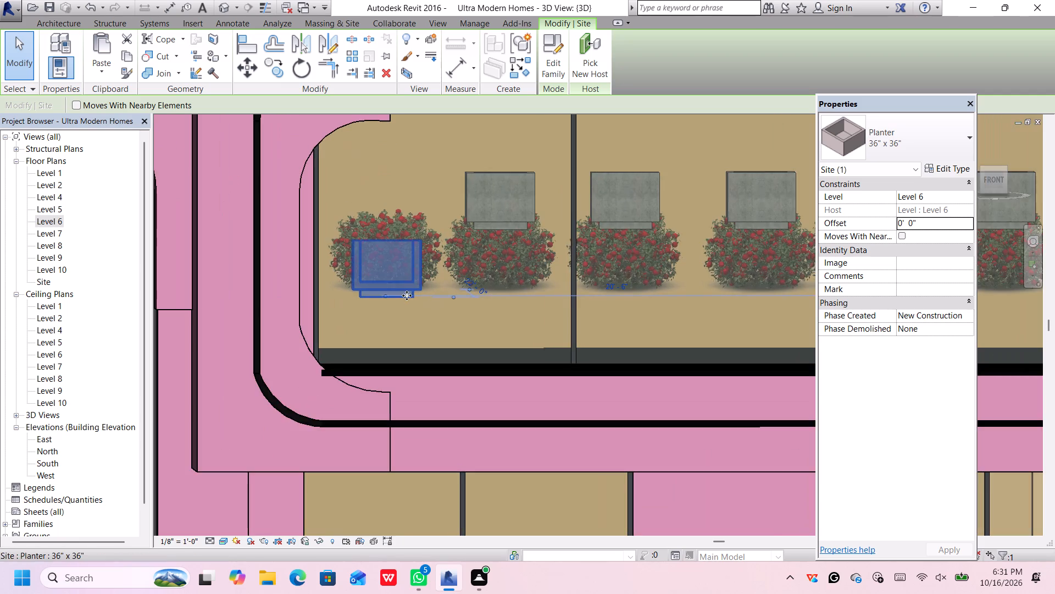
Set the offset of the westernmost Level 6 planter to -3' 0".
click(933, 222)
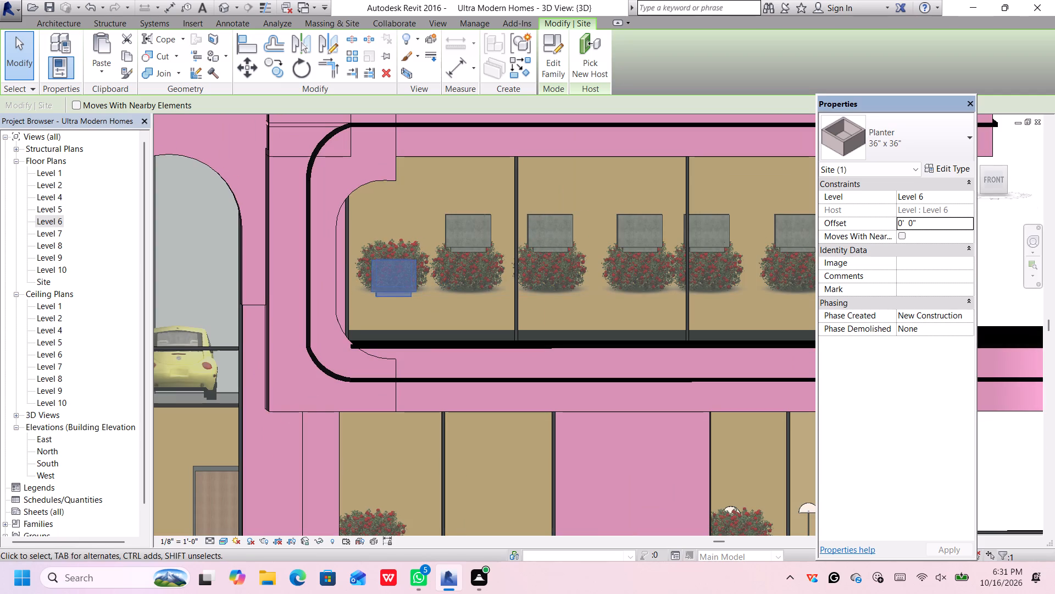
key(BackSpace)
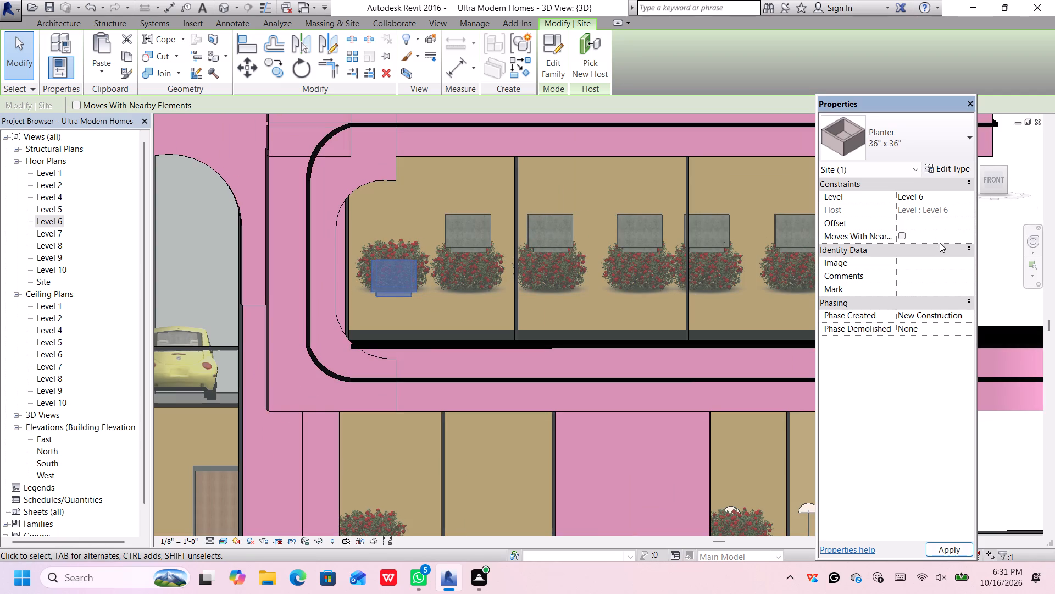
key(apostrophe)
key(3)
key(Return)
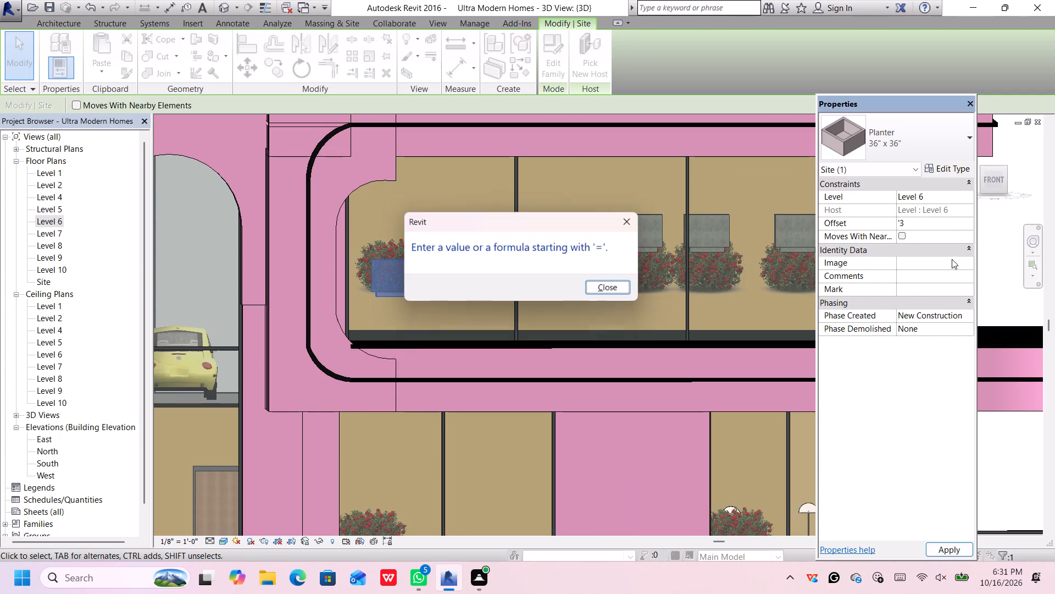
click(618, 286)
click(939, 225)
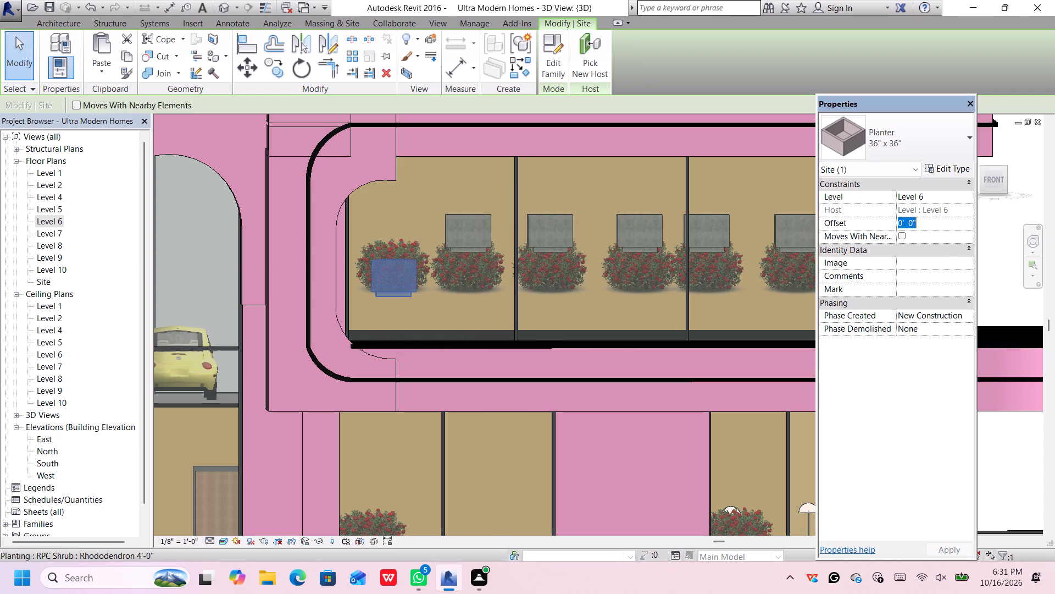
key(BackSpace)
key(minus)
key(3)
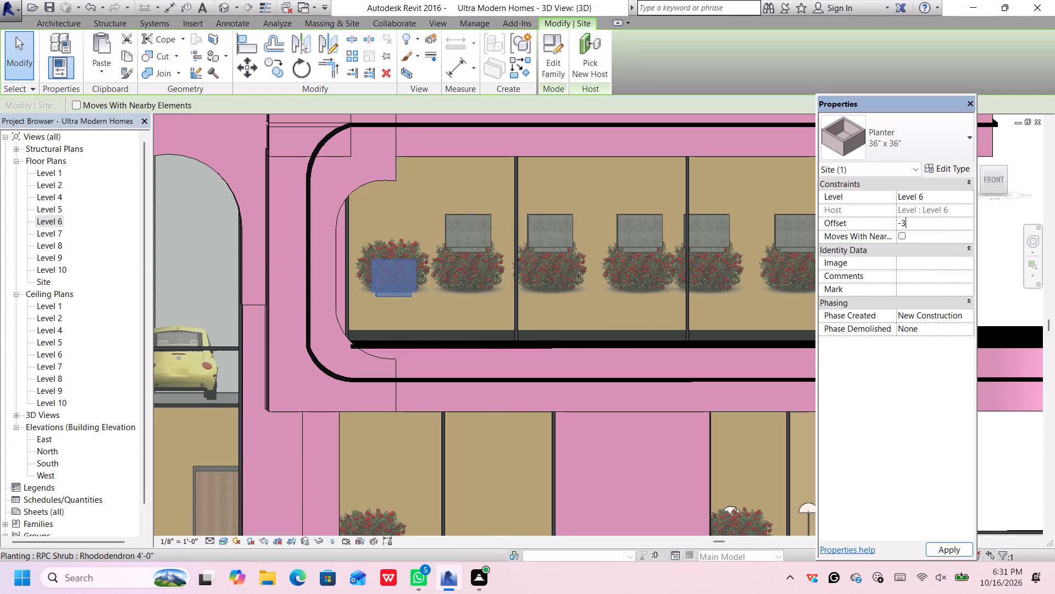
key(apostrophe)
key(Return)
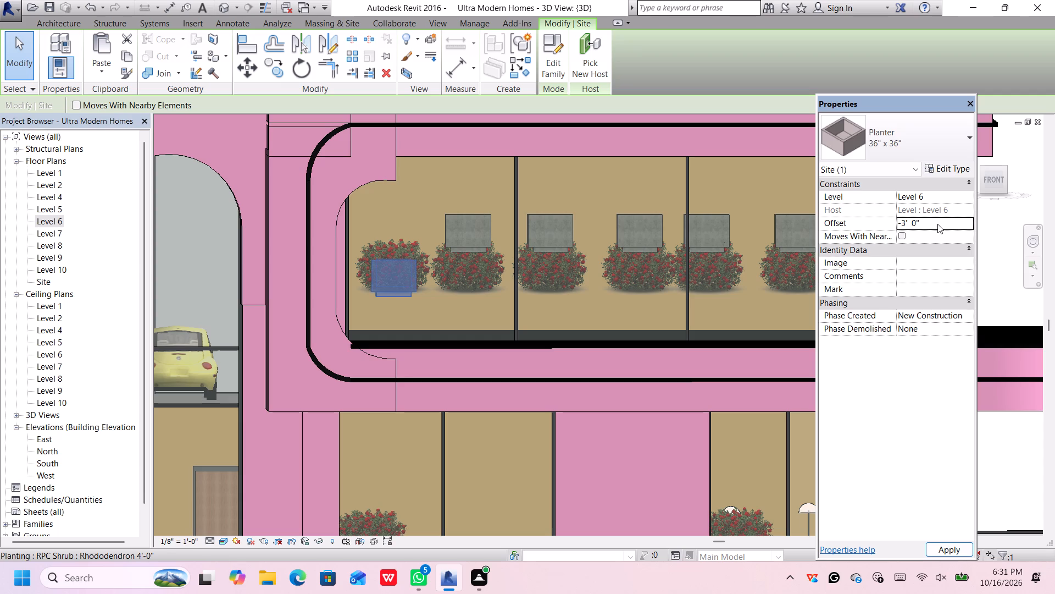
key(Return)
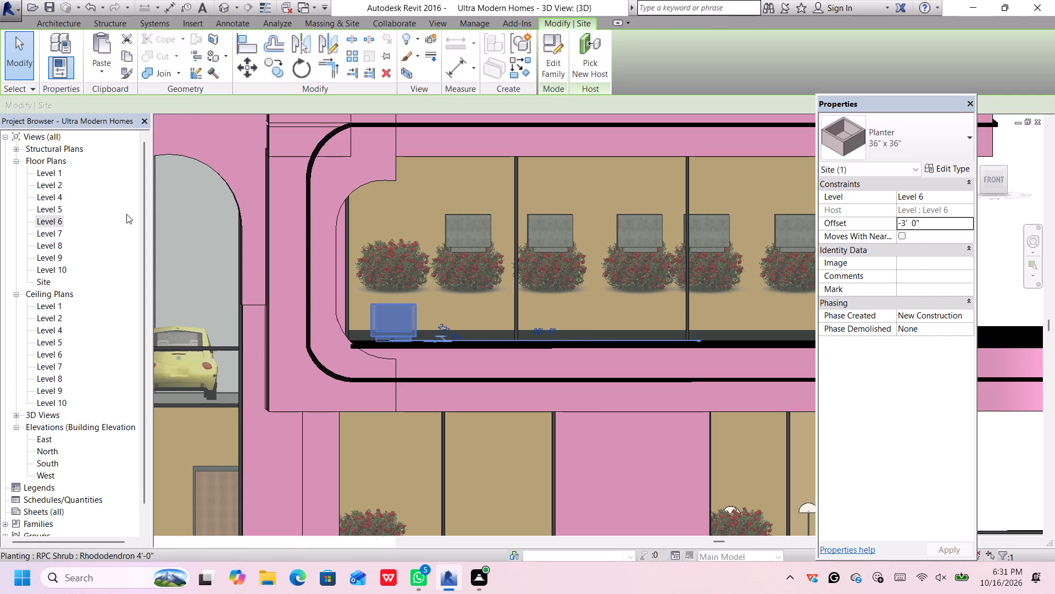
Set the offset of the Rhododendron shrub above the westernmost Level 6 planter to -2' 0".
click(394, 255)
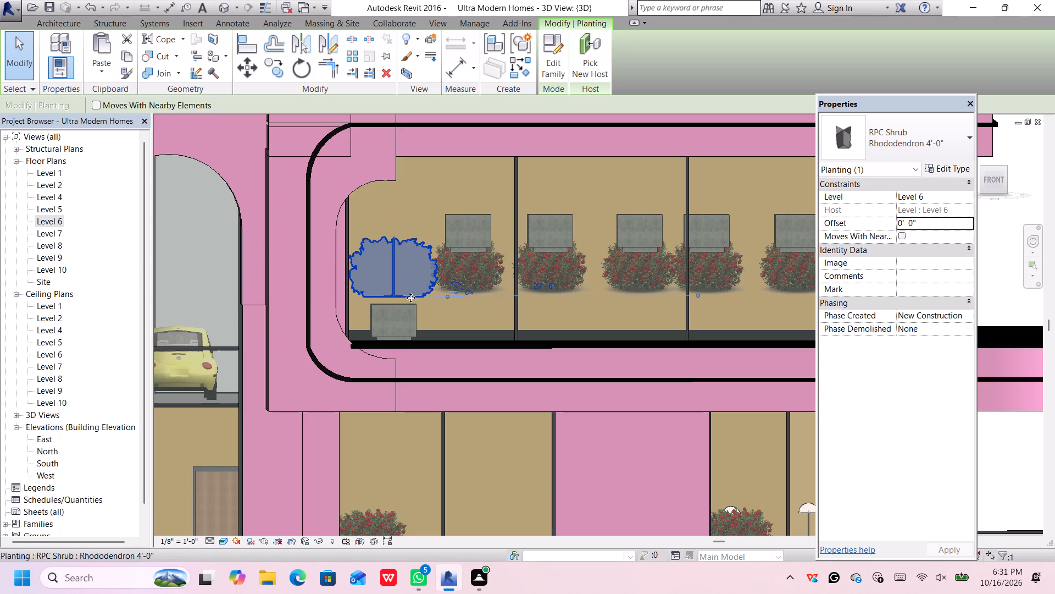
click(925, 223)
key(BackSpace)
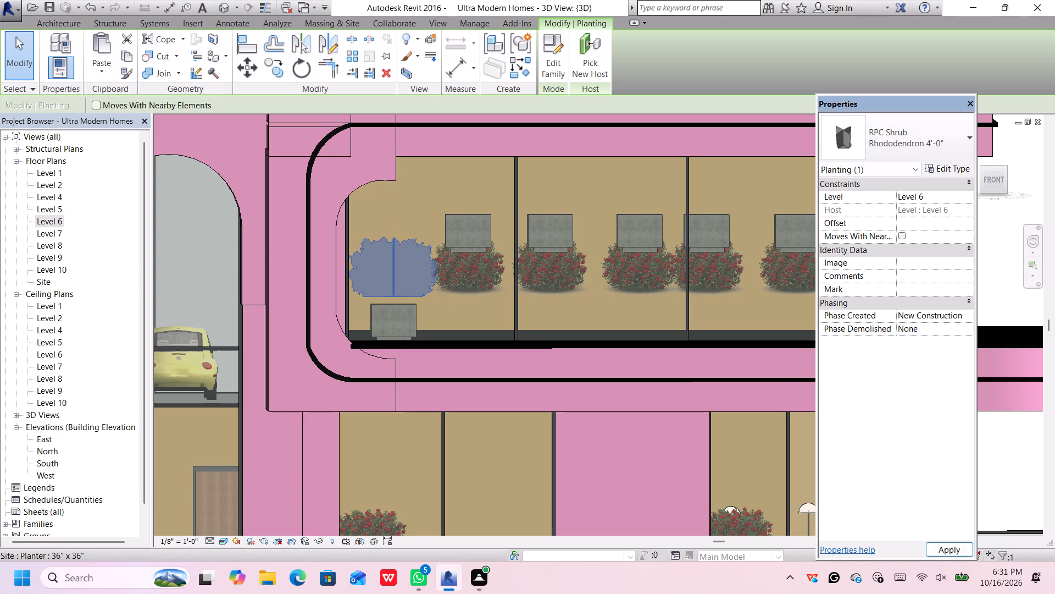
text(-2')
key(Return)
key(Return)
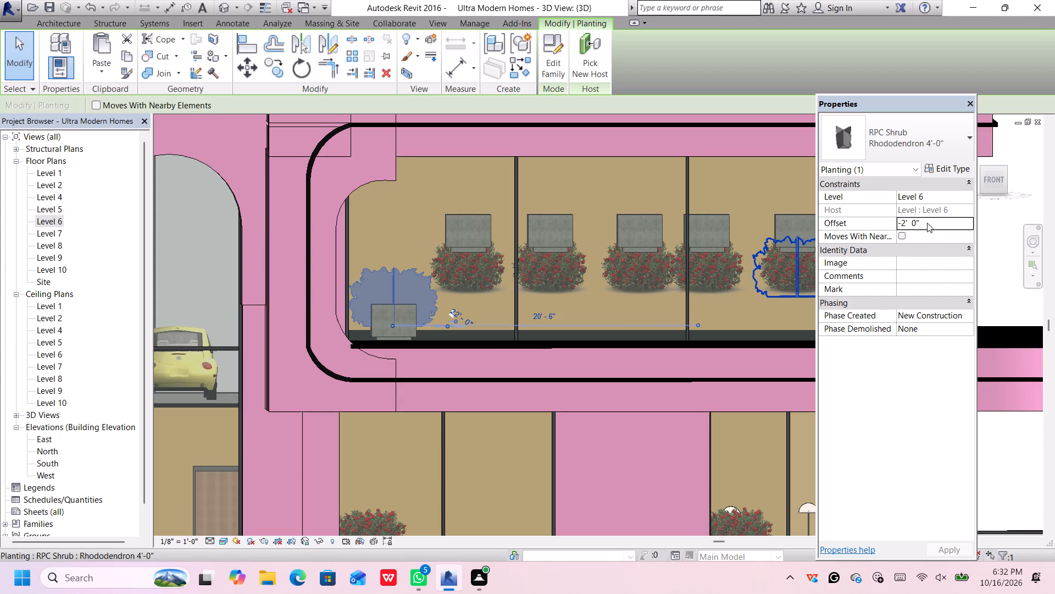
Set the offset of the westernmost Level 6 Rhododendron shrub to -1' 0" and leave component placement.
click(927, 223)
key(BackSpace)
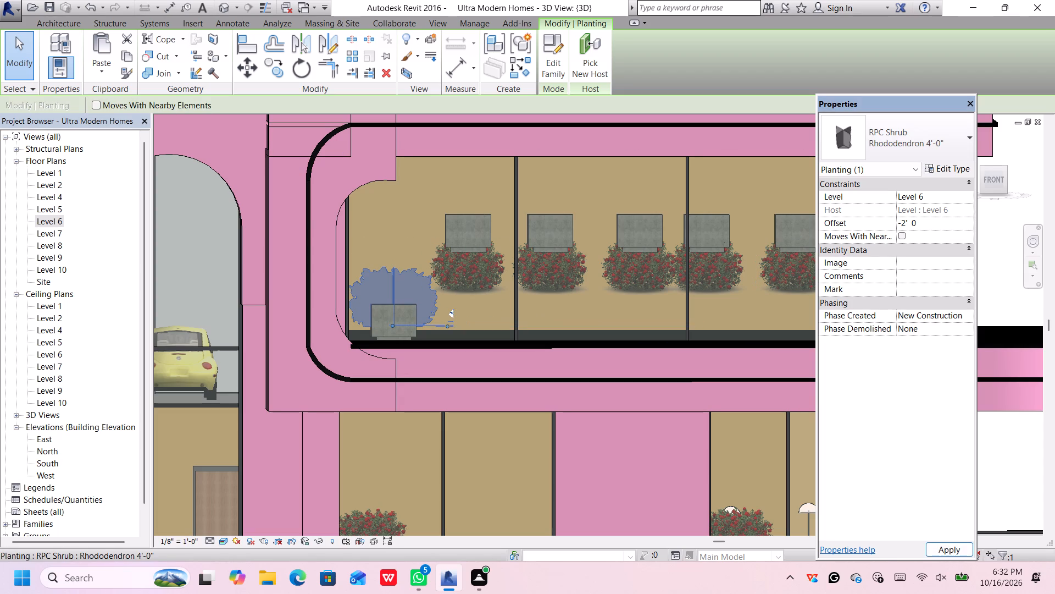
key(BackSpace)
key(BackSpace)
key(BackSpace)
key(BackSpace)
key(BackSpace)
key(BackSpace)
key(BackSpace)
key(BackSpace)
key(BackSpace)
key(BackSpace)
key(BackSpace)
key(minus)
text(1')
key(Return)
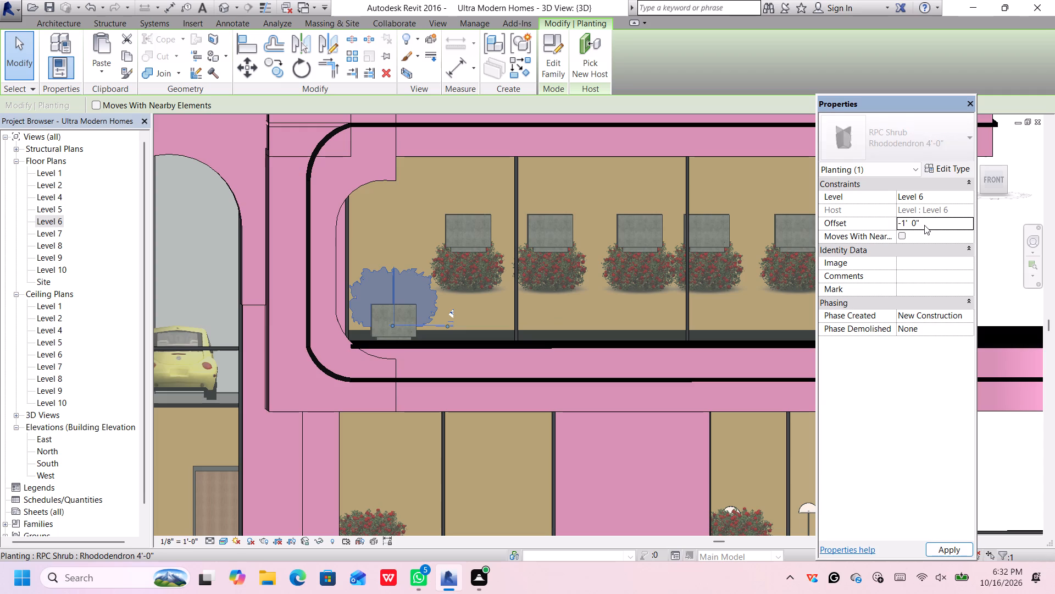
key(Return)
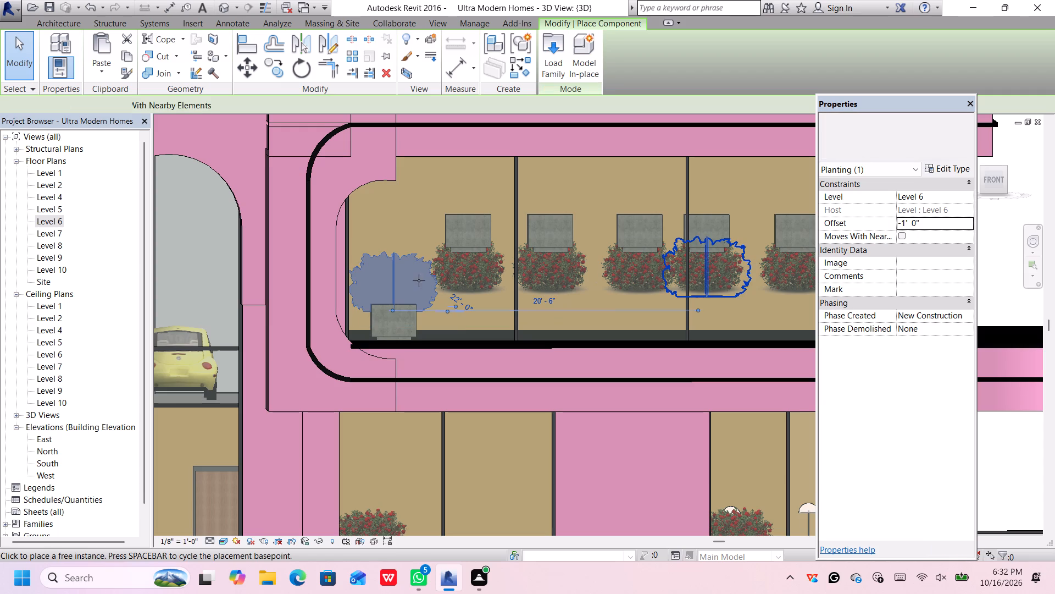
scroll(467, 267, up, 2)
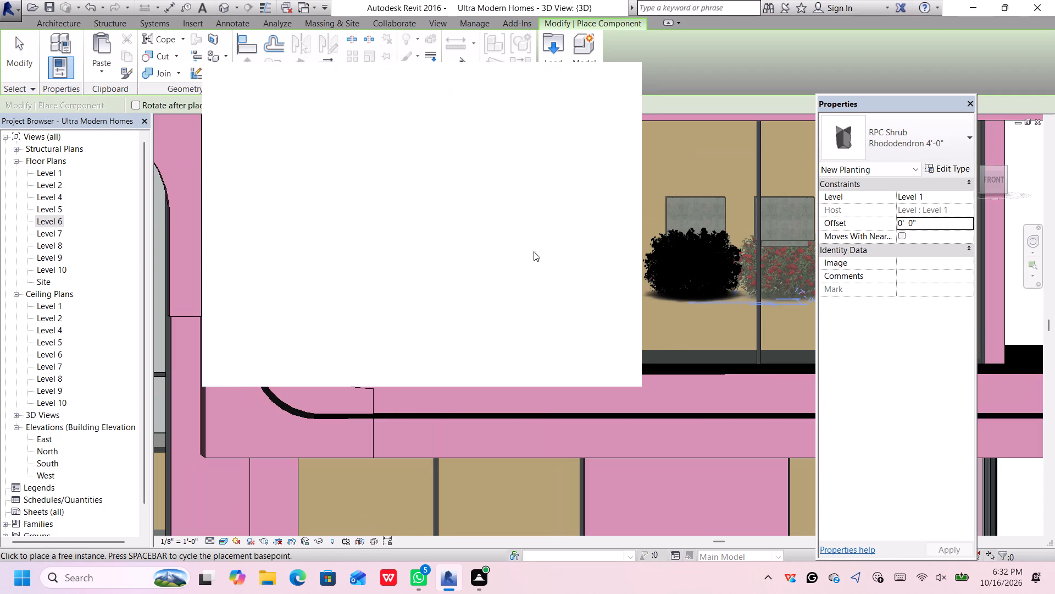
click(617, 77)
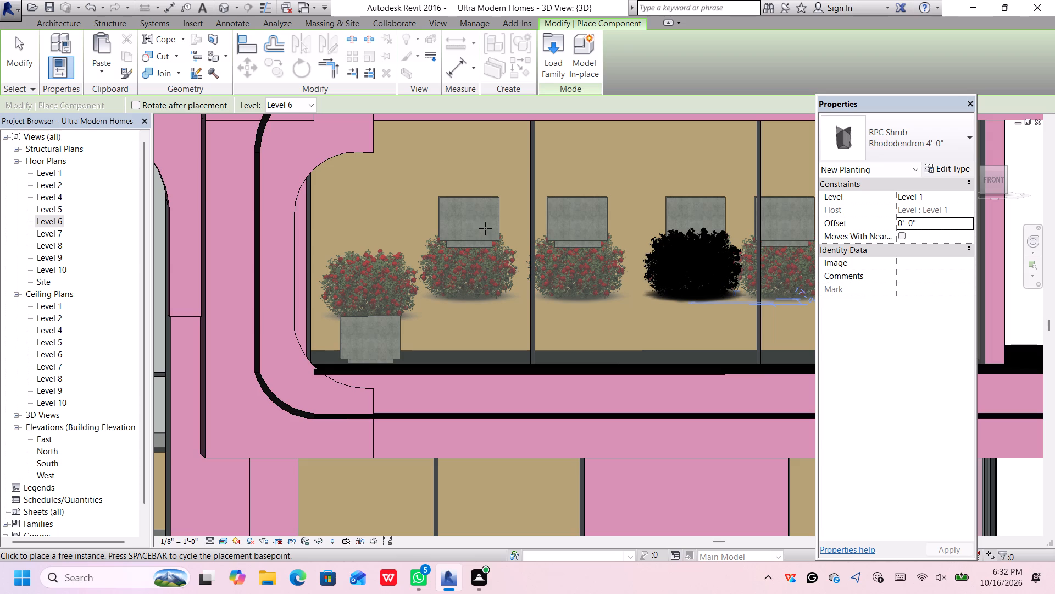
scroll(430, 255, down, 4)
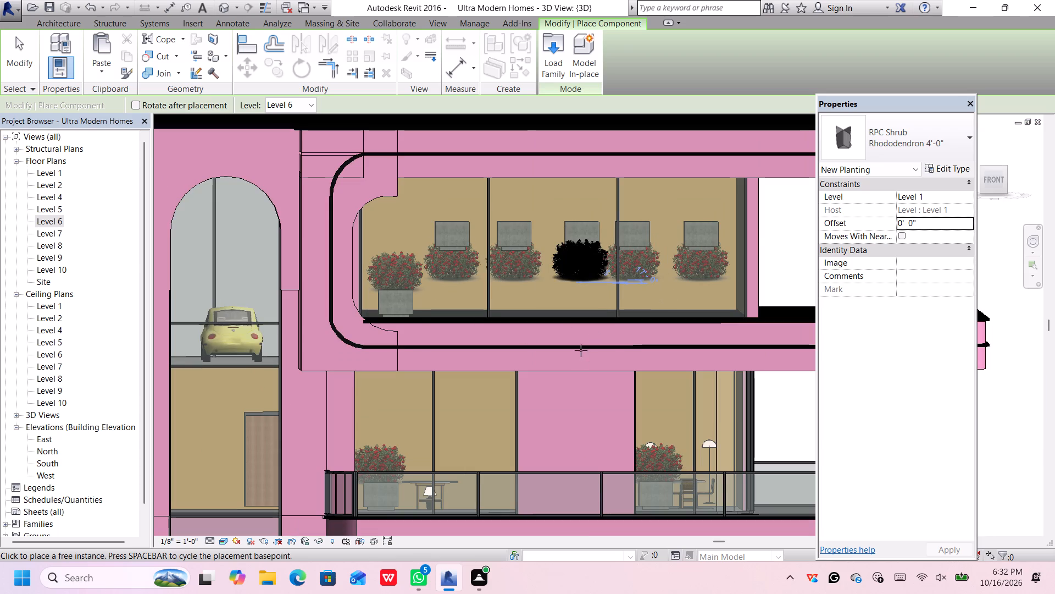
key(Escape)
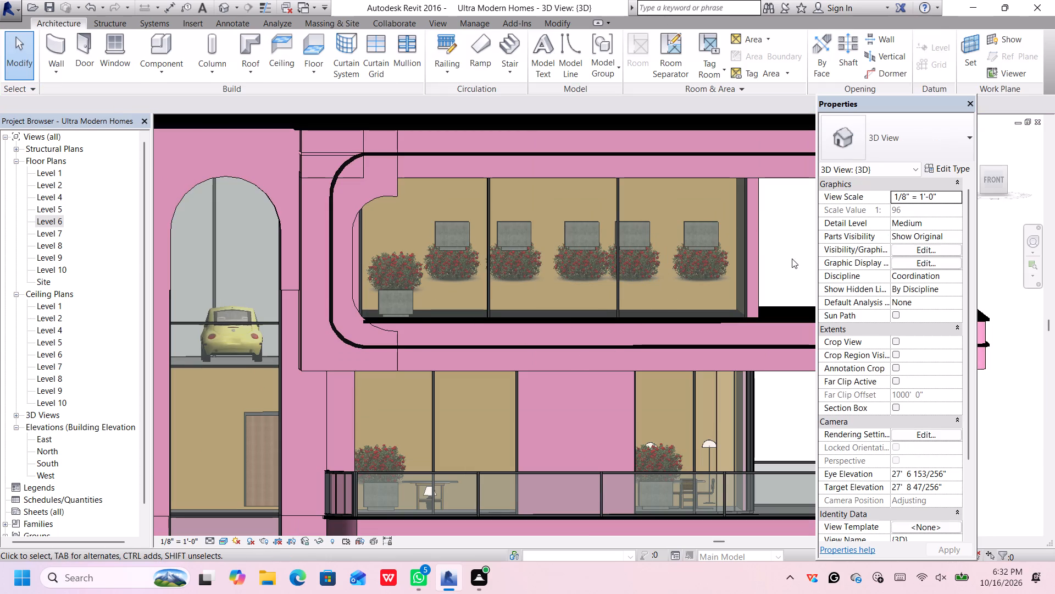
key(Escape)
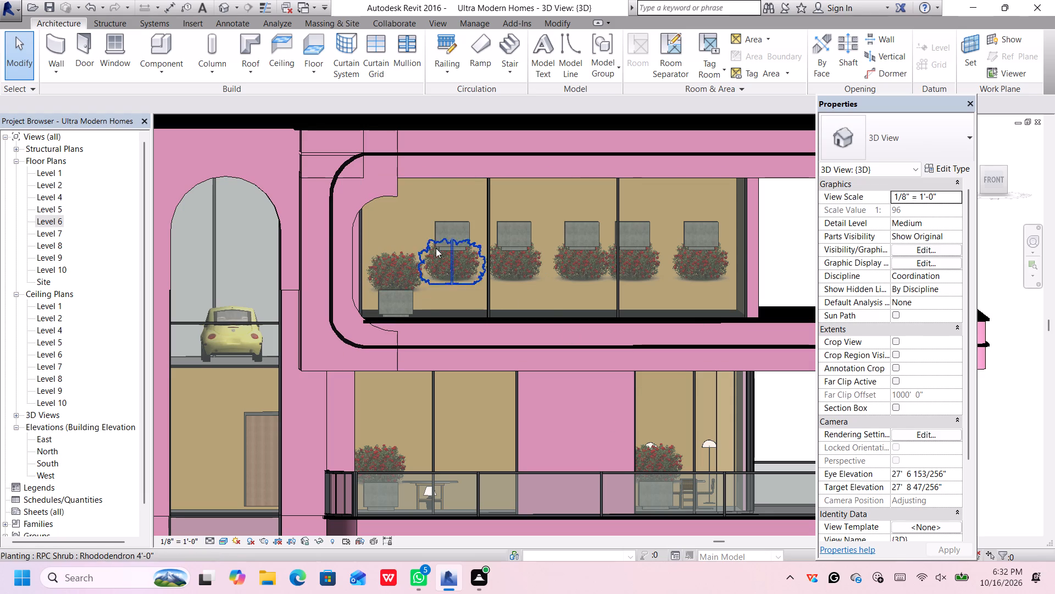
Set the offset of the second planter from the west in the Level 6 row to -3' 0".
click(464, 223)
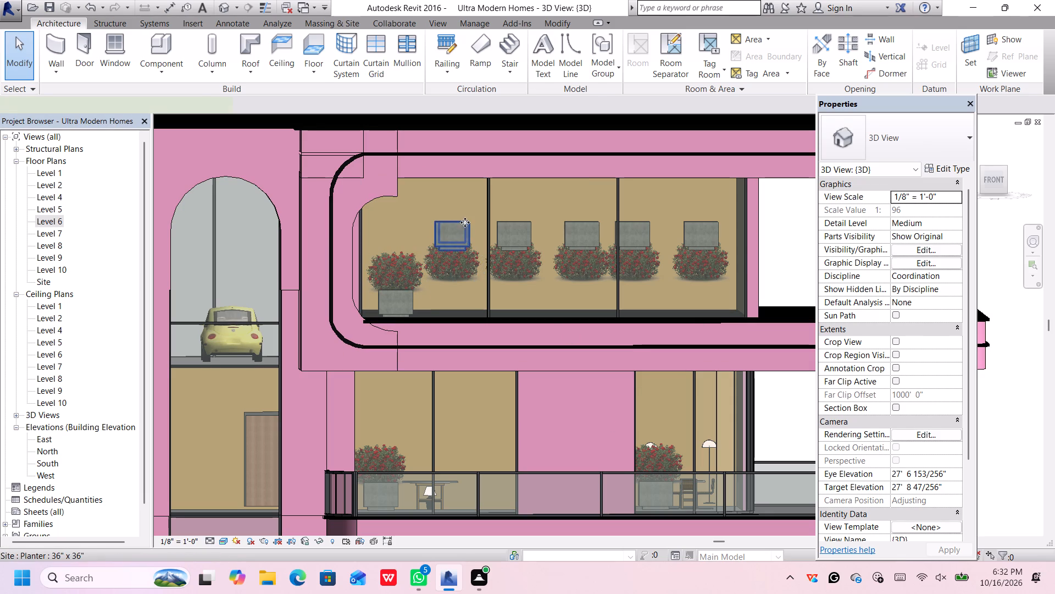
click(929, 221)
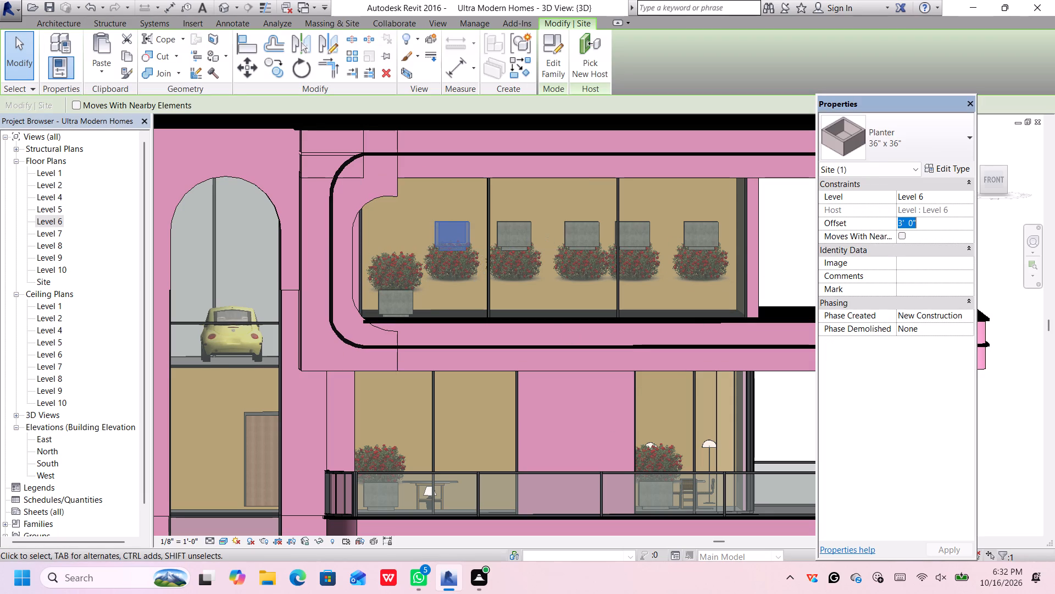
click(902, 226)
click(897, 222)
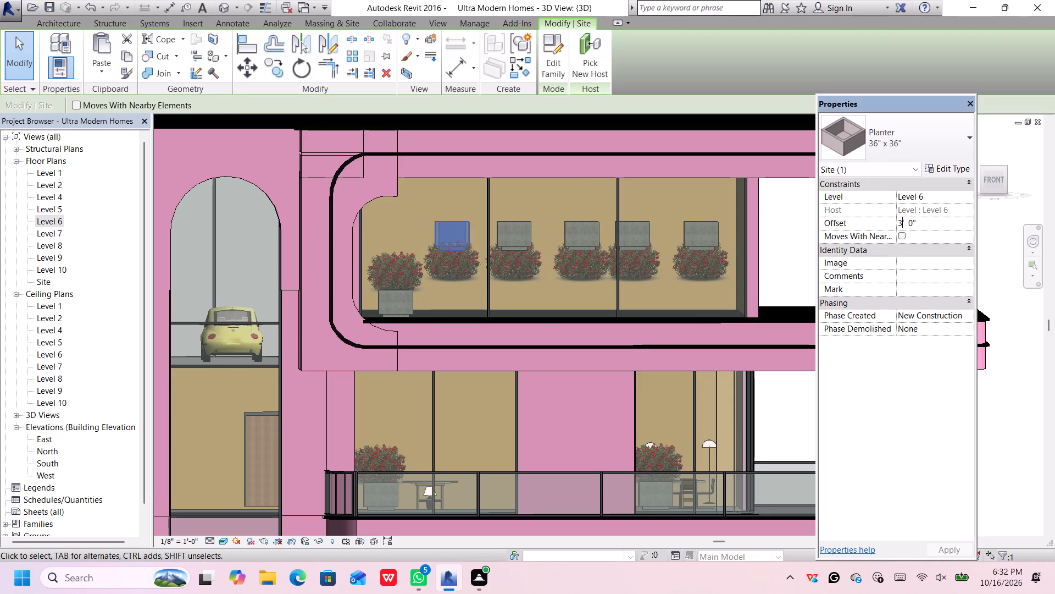
scroll(903, 224, up, 4)
click(901, 223)
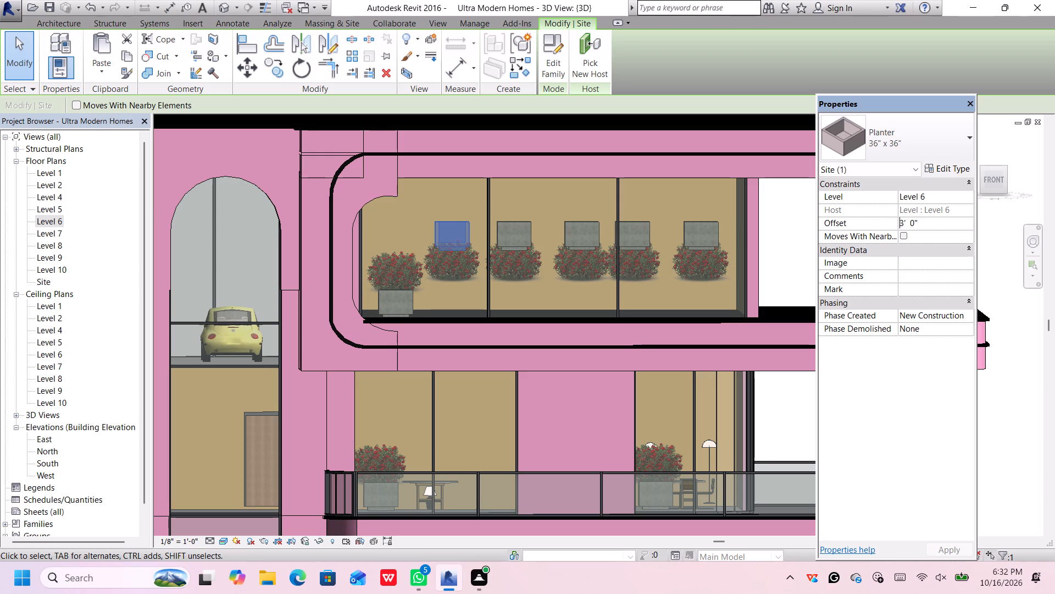
key(minus)
key(Return)
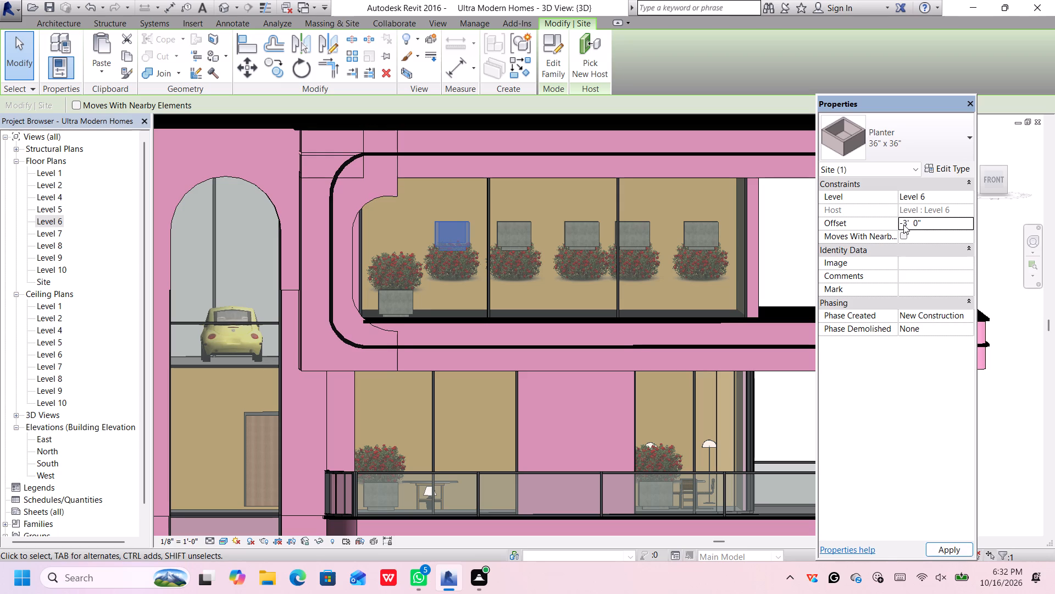
key(Return)
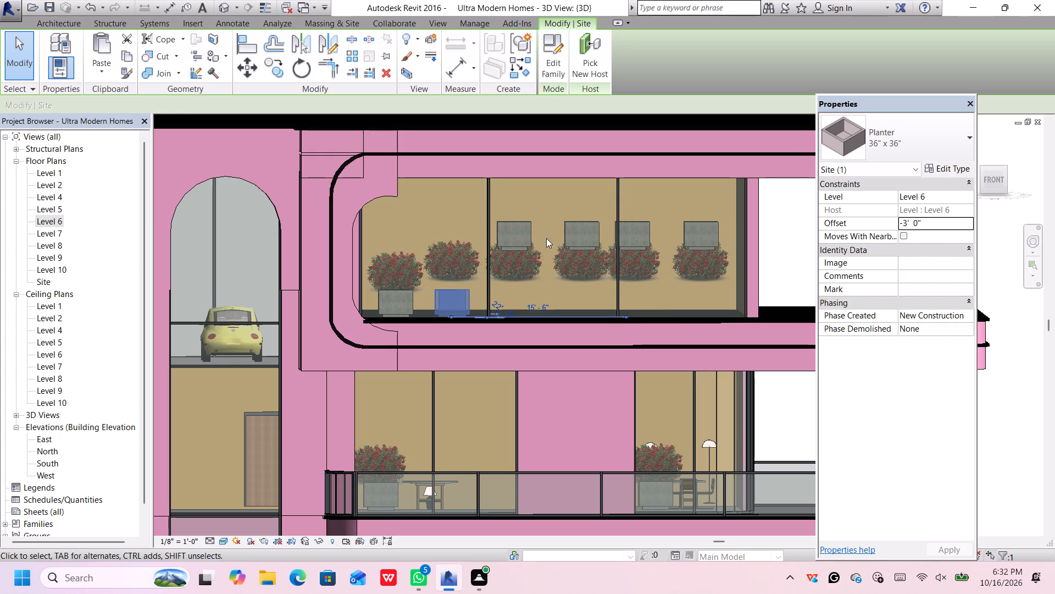
Set the offset of the third planter from the west in the Level 6 row to -3' 0".
click(530, 226)
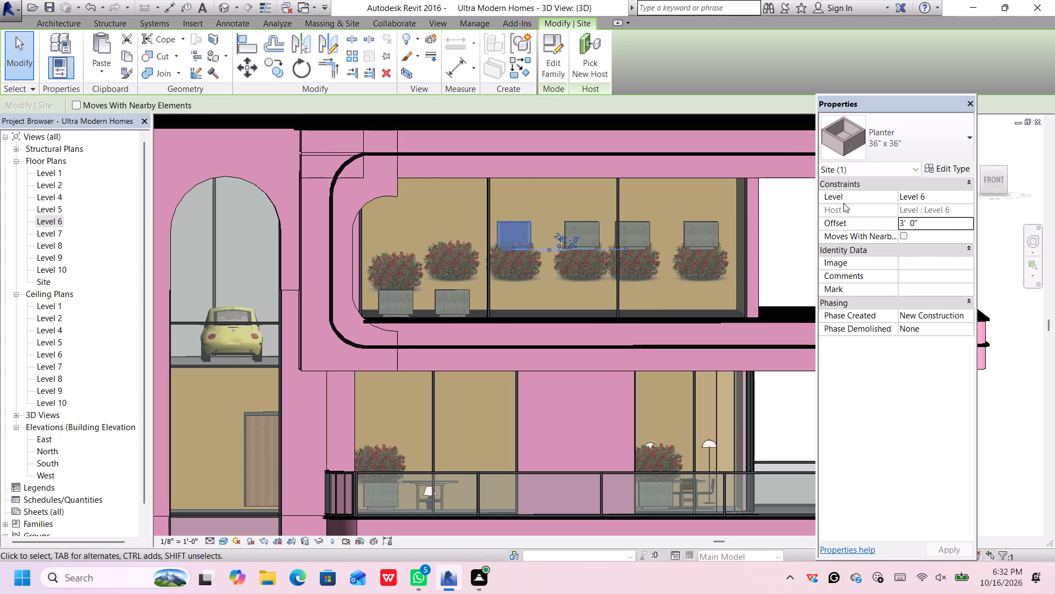
drag(896, 219, 889, 212)
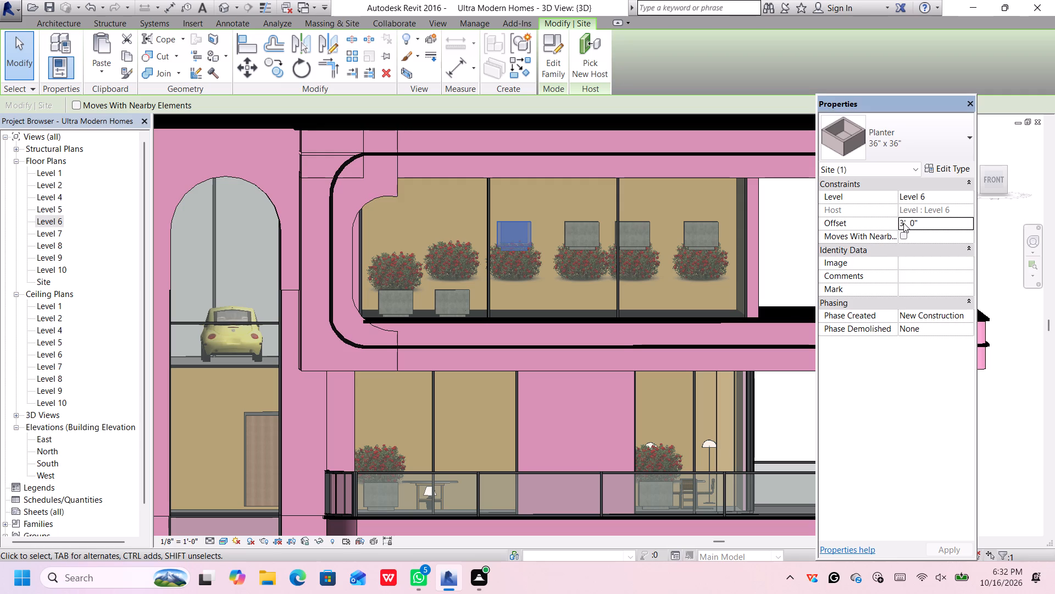
click(903, 223)
key(minus)
key(Return)
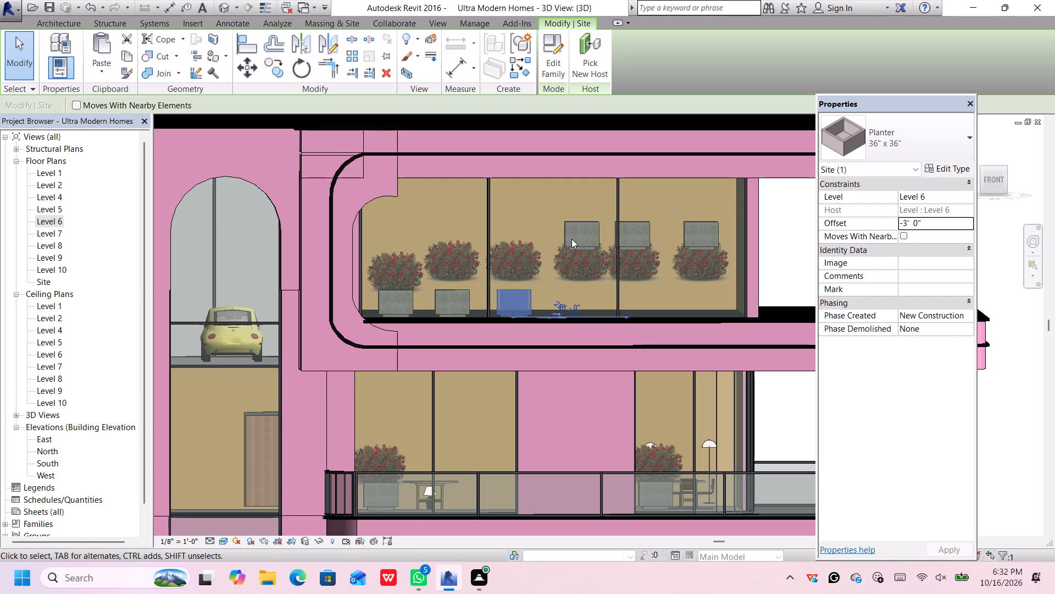
Set the offset of the fourth planter from the west in the Level 6 row to -3' 0".
click(568, 239)
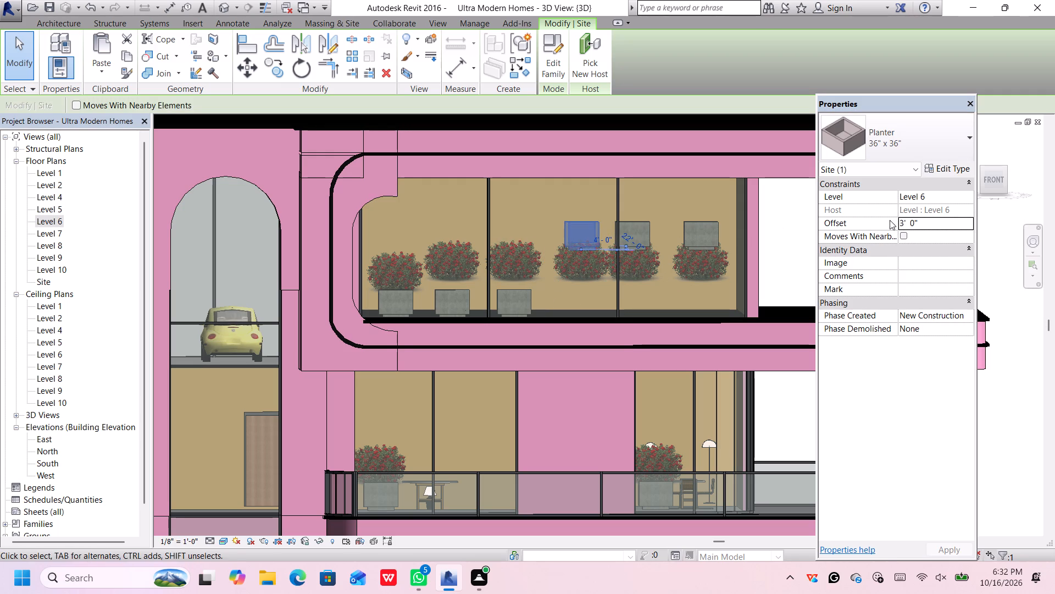
click(901, 223)
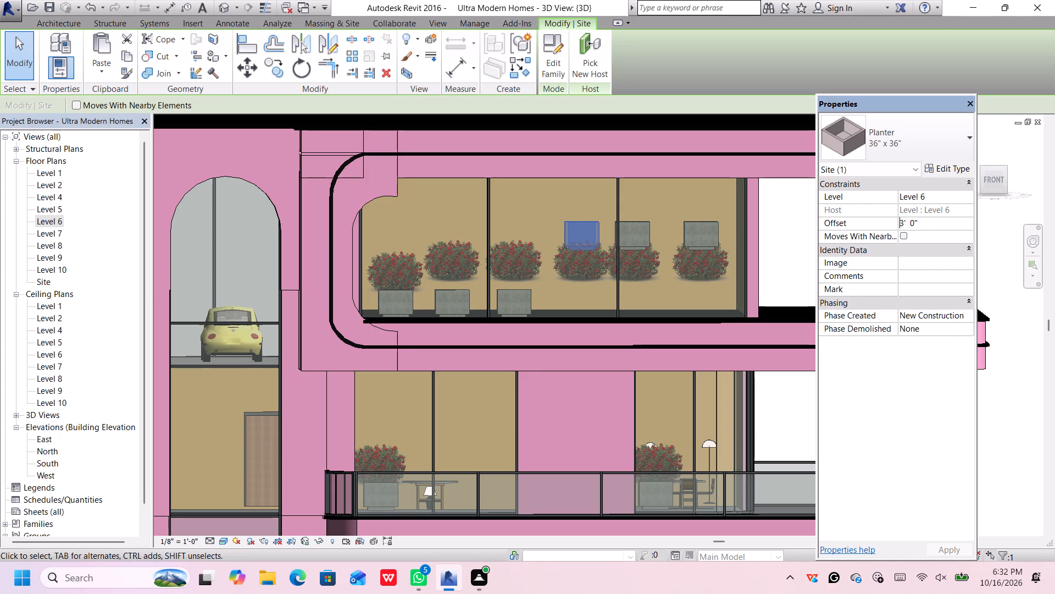
key(minus)
key(Return)
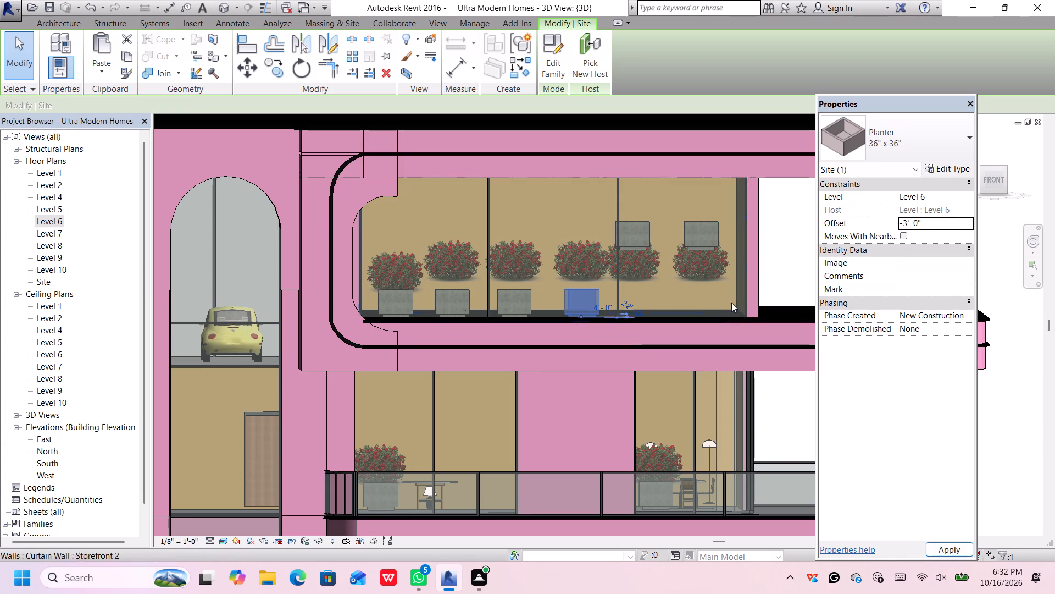
Set the offset of the fifth planter from the west in the Level 6 row to -3' 0".
click(641, 226)
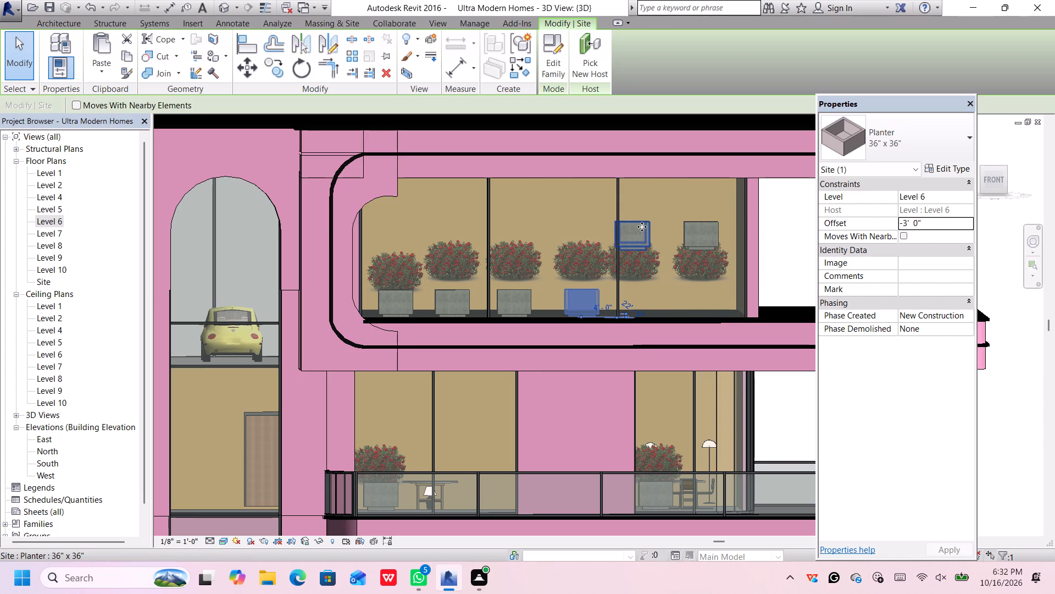
click(897, 224)
scroll(899, 224, up, 3)
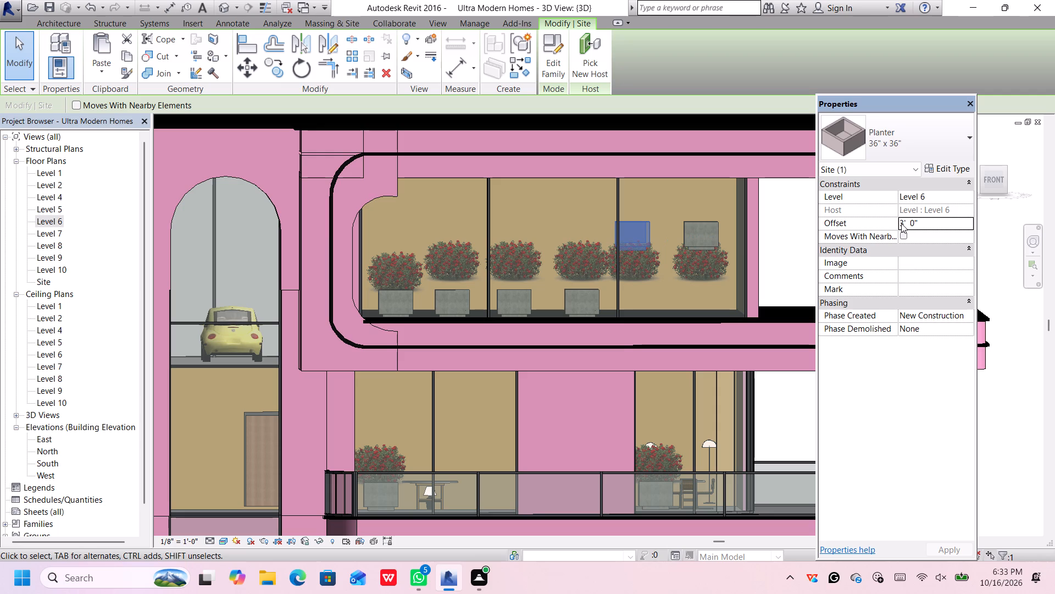
click(901, 223)
key(minus)
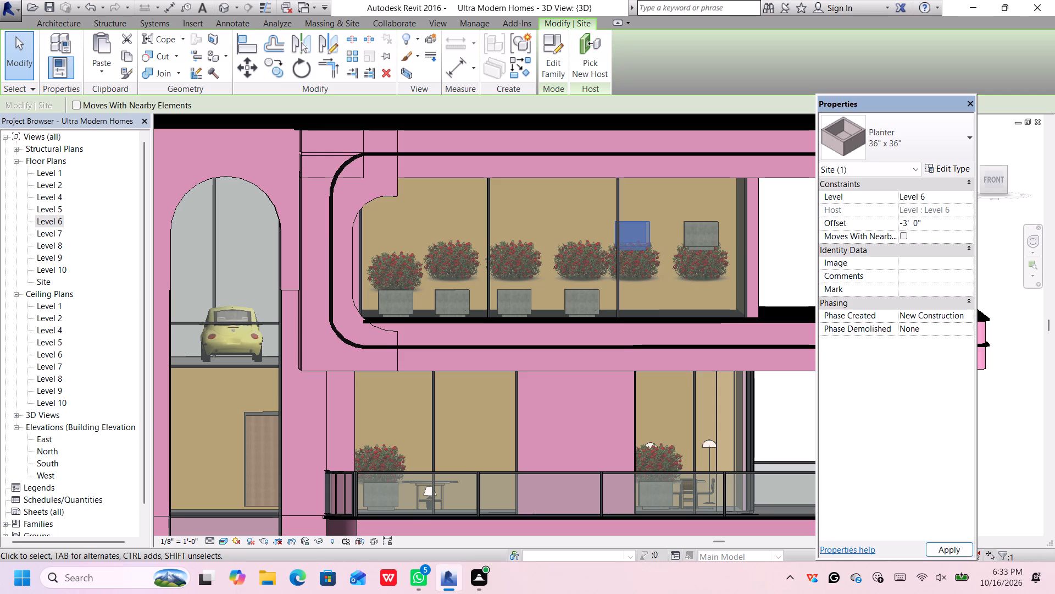
key(Return)
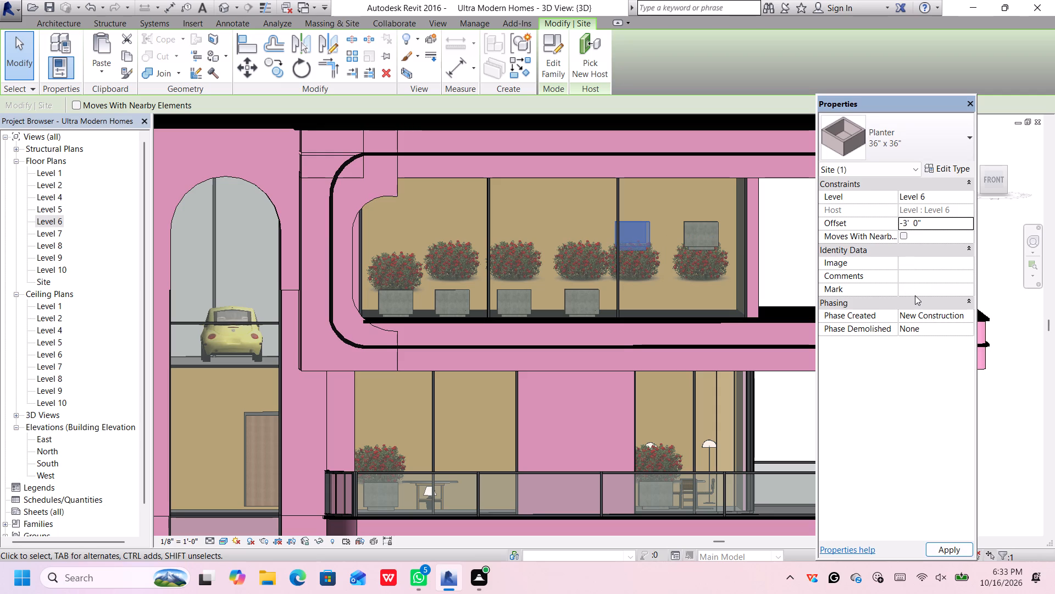
Set the offset of the easternmost planter in the Level 6 row to -3' 0".
click(690, 222)
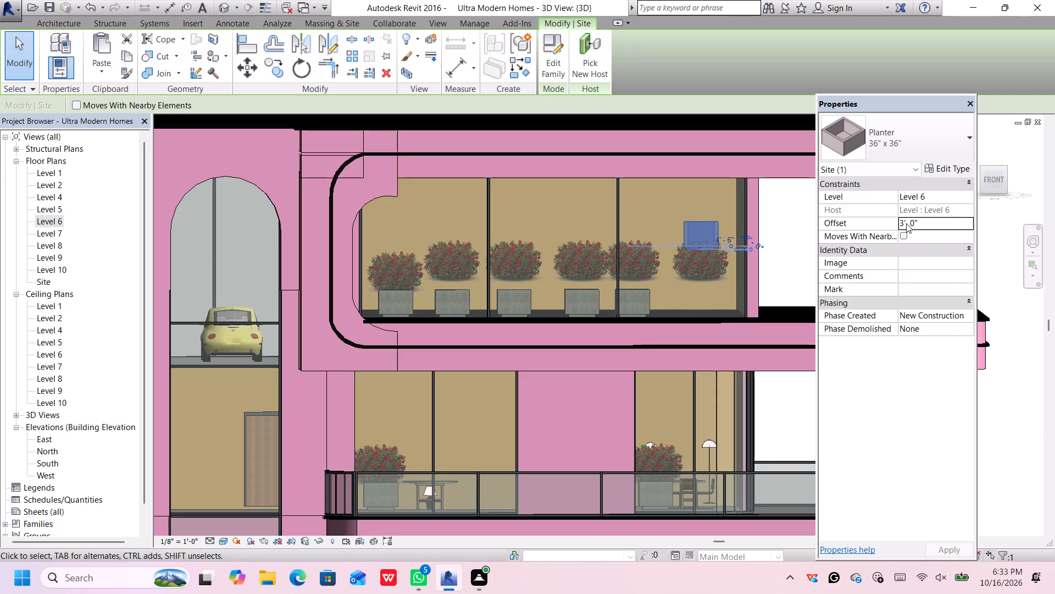
click(901, 221)
key(minus)
key(Return)
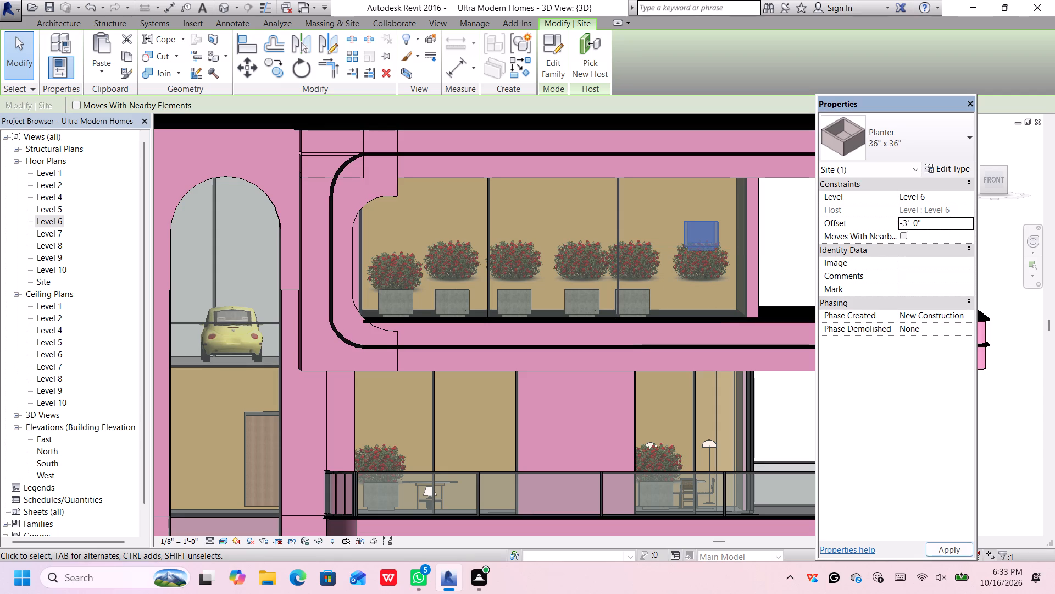
Set the offset of the second Rhododendron shrub from the west on Level 6 to -1' 0".
click(453, 260)
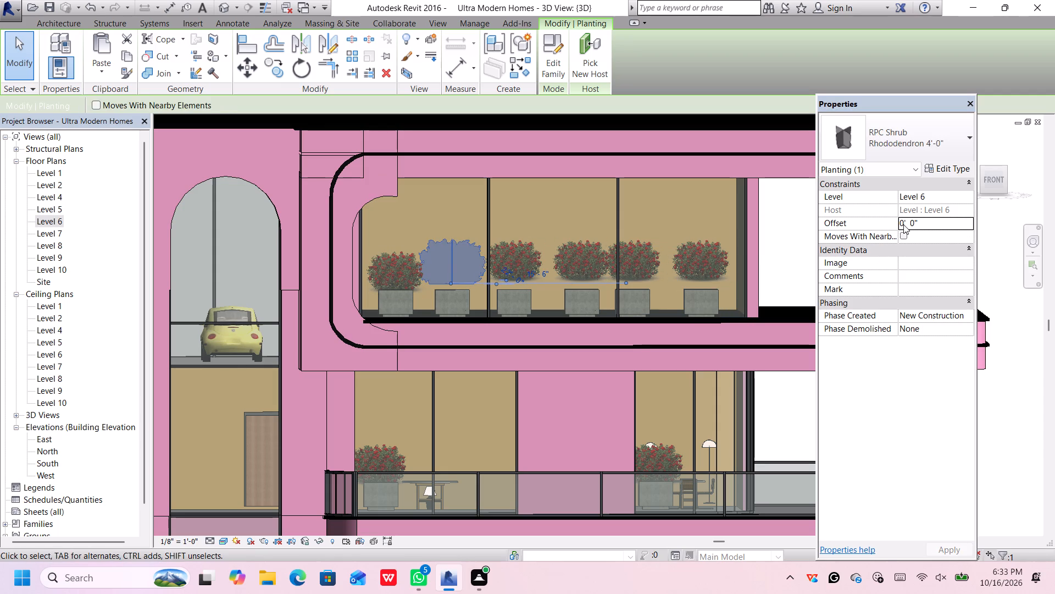
click(904, 224)
key(BackSpace)
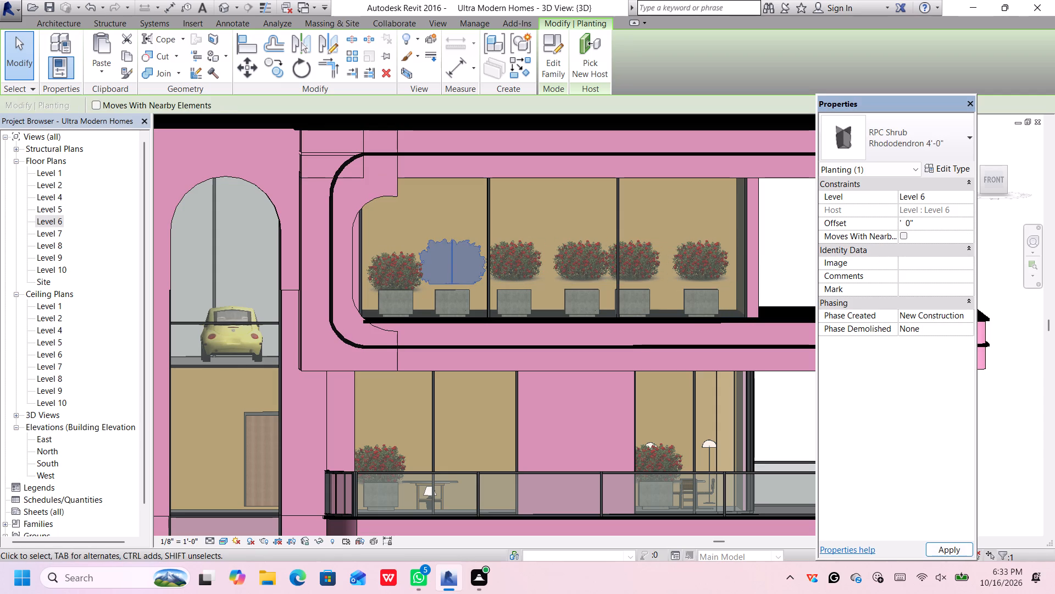
key(minus)
key(1)
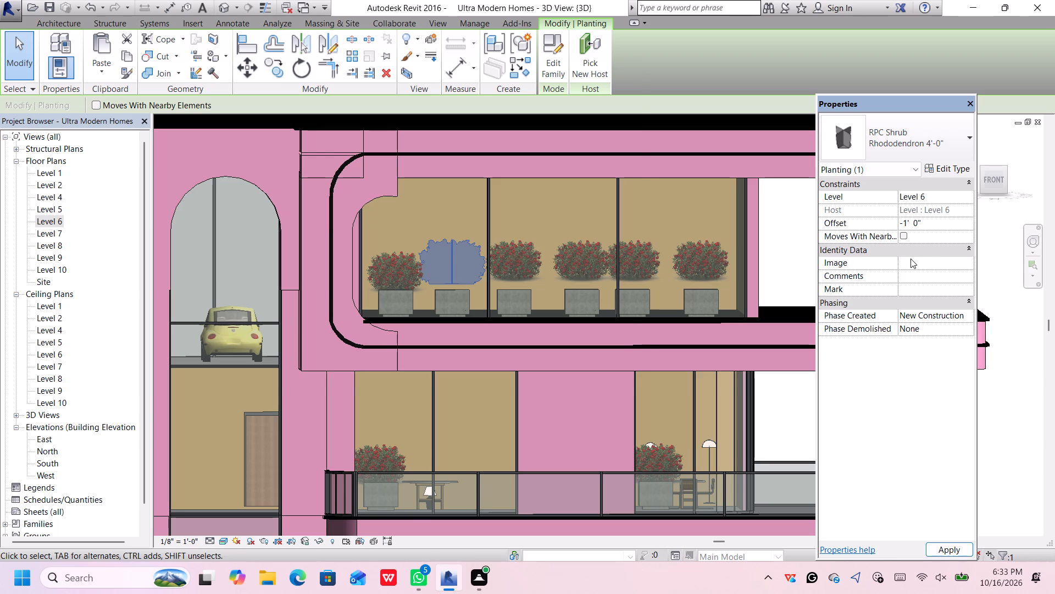
key(Return)
click(617, 81)
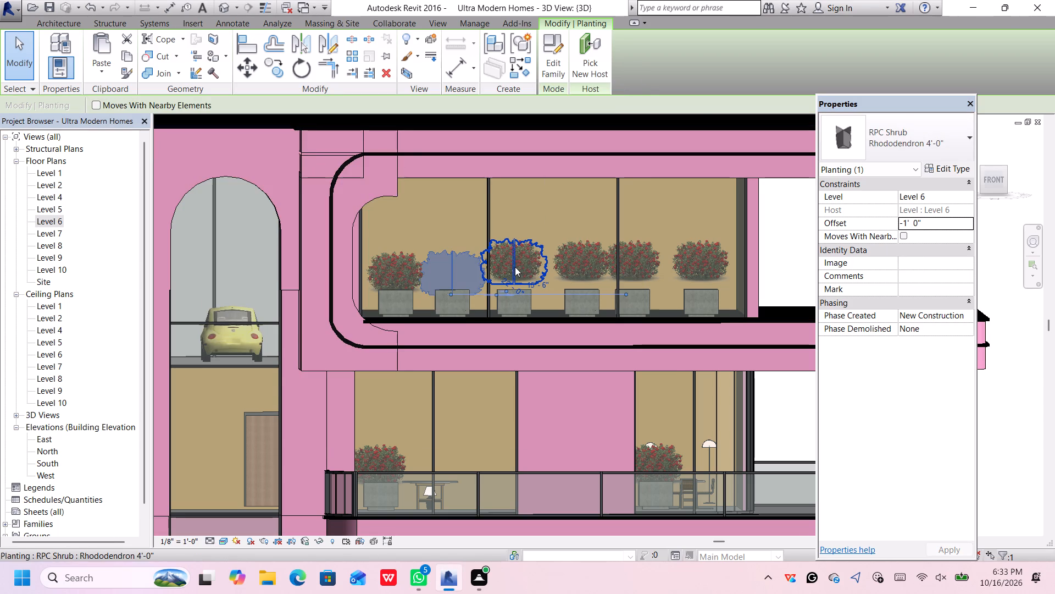
Set the offset of the third Rhododendron shrub from the west on Level 6 to -1' 0".
click(515, 267)
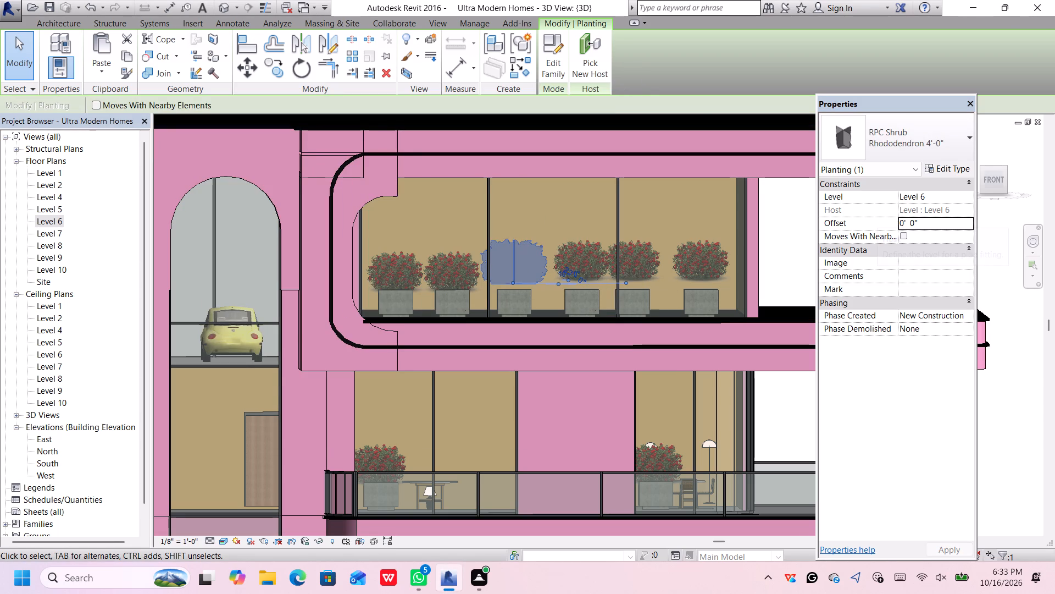
scroll(903, 222, up, 3)
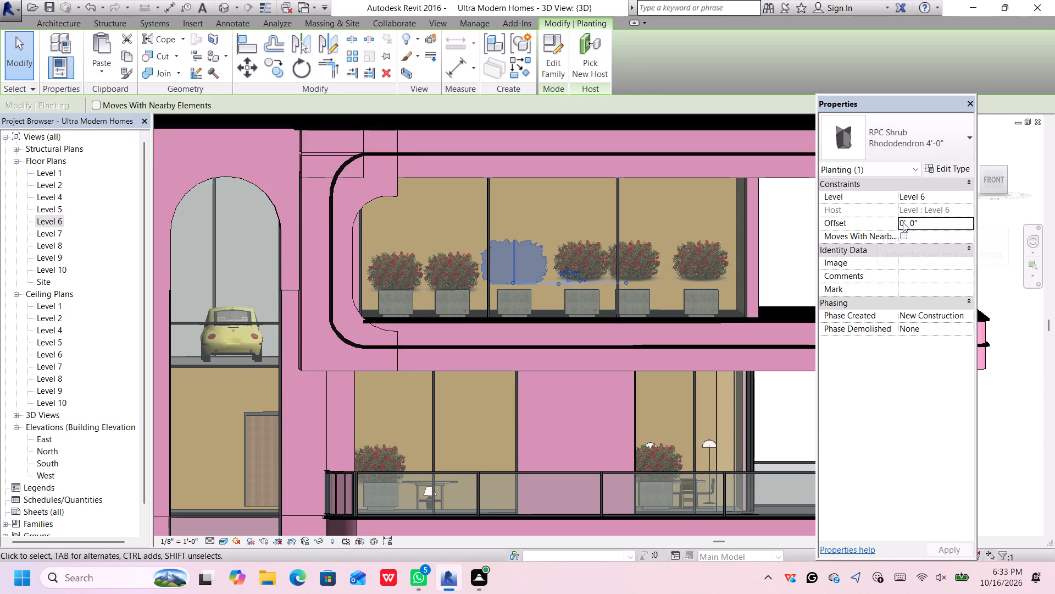
click(903, 222)
key(Right)
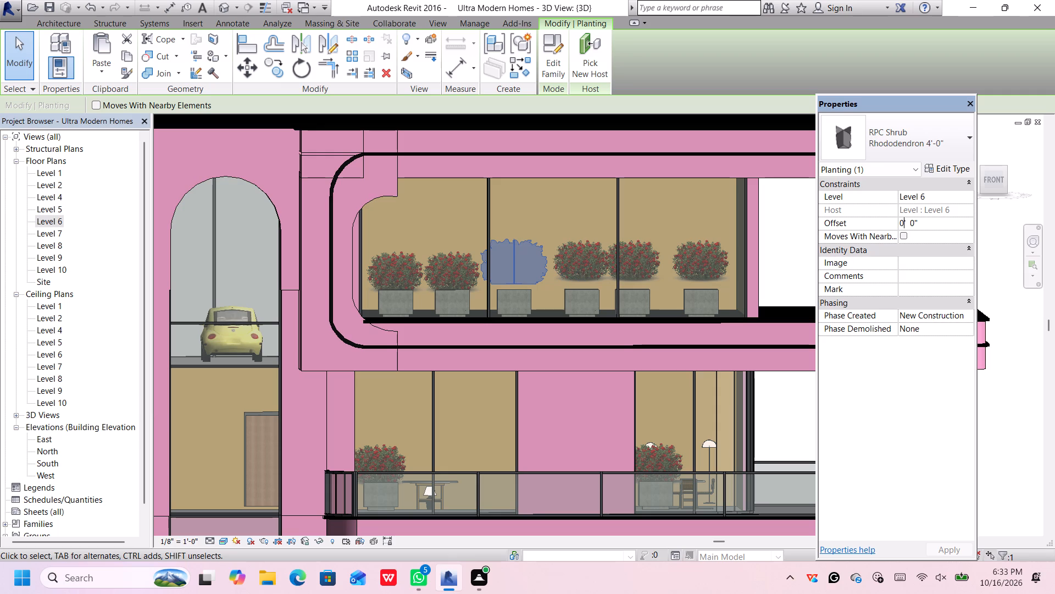
key(BackSpace)
text(-1)
key(Return)
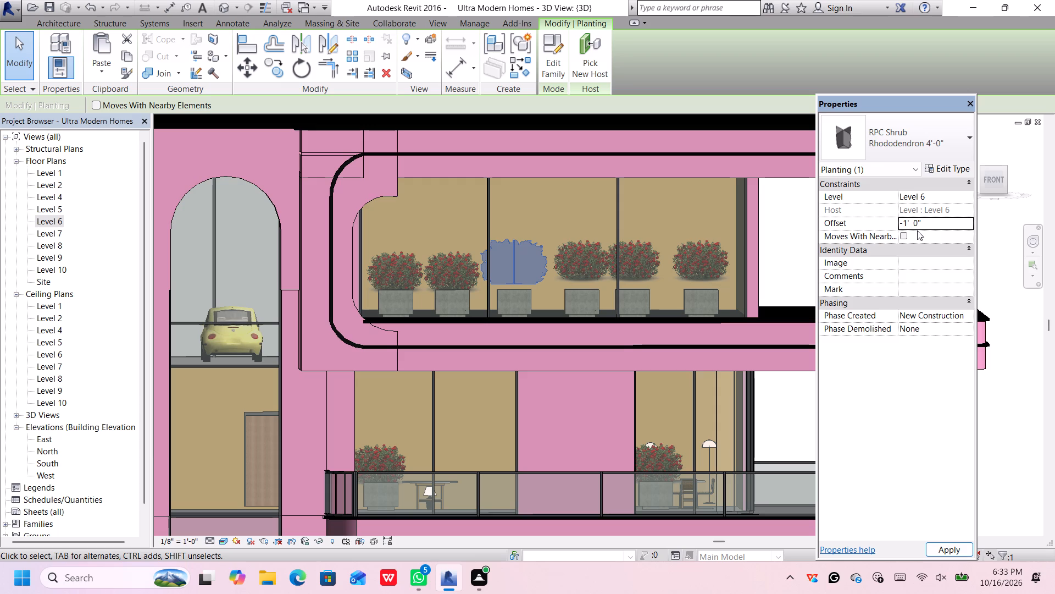
key(Return)
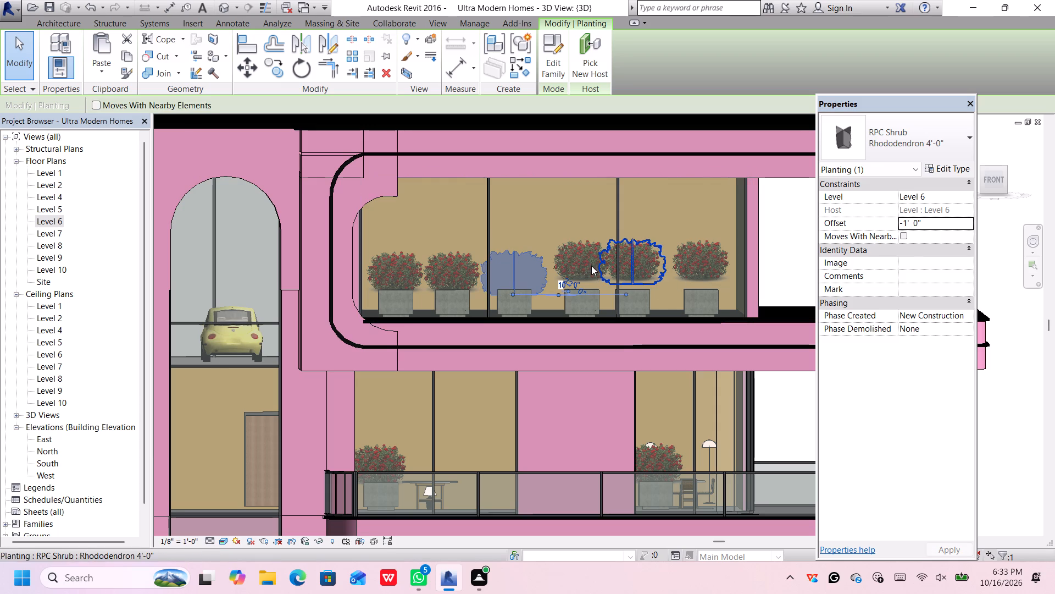
Set the offset of the fourth Rhododendron shrub from the west on Level 6 to -1' 0".
click(585, 266)
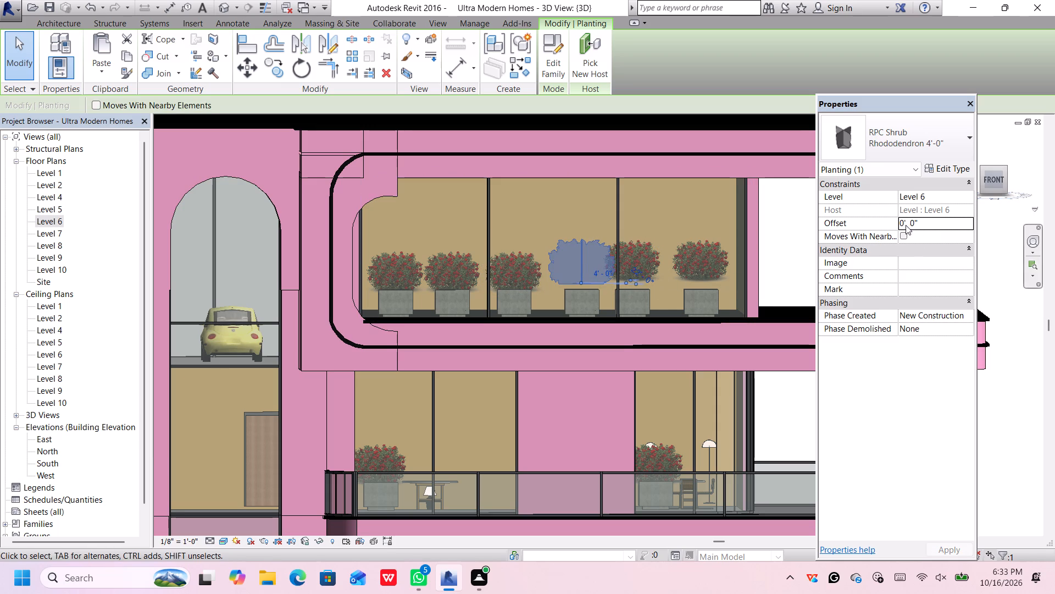
click(905, 226)
key(BackSpace)
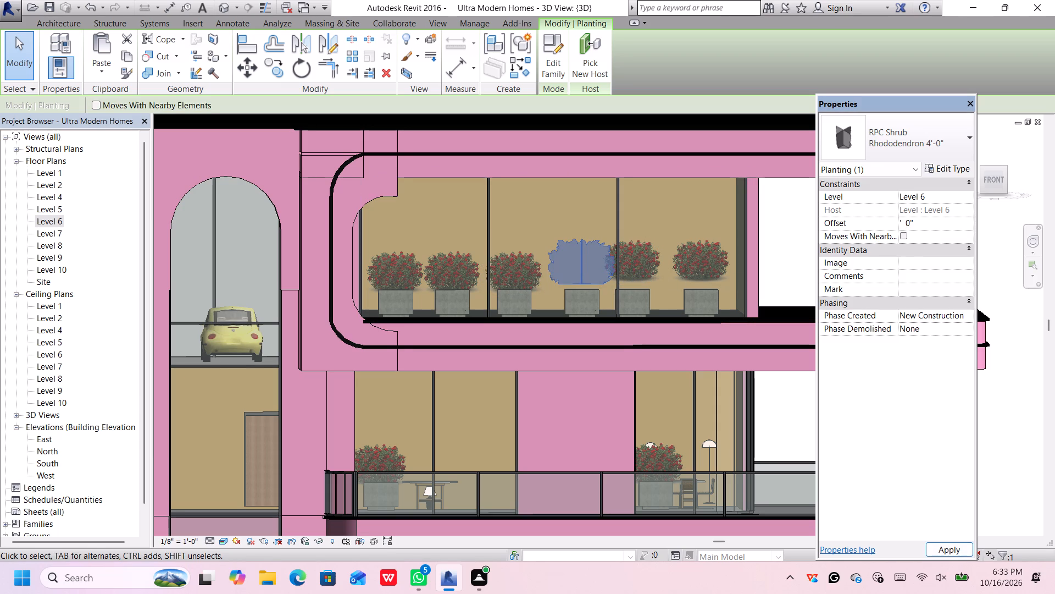
key(minus)
key(1)
key(Return)
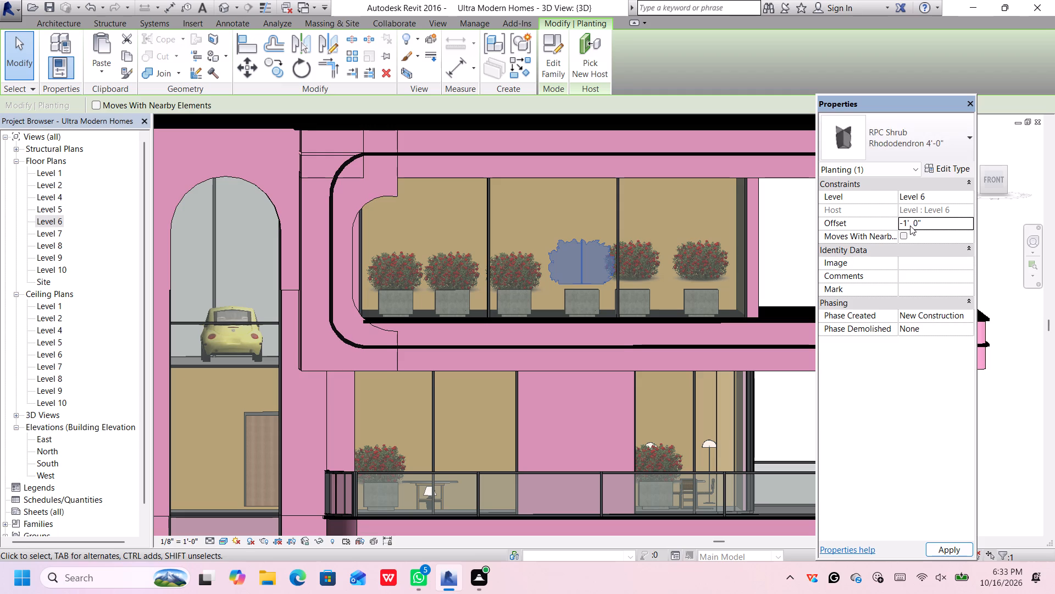
key(Return)
Set the offset of the fifth Rhododendron shrub from the west on Level 6 to -1' 0".
click(654, 257)
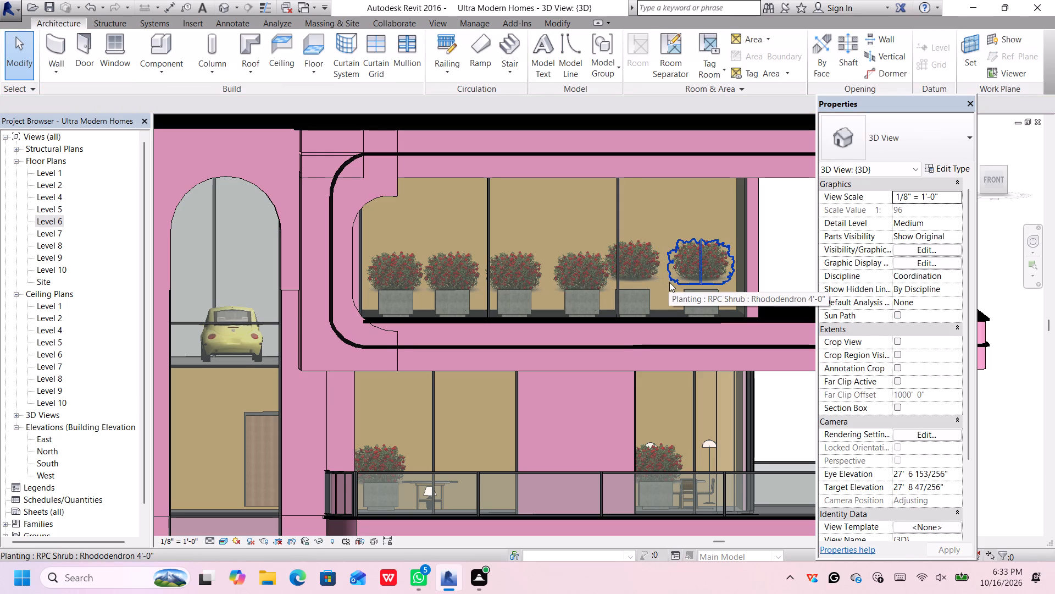
click(656, 277)
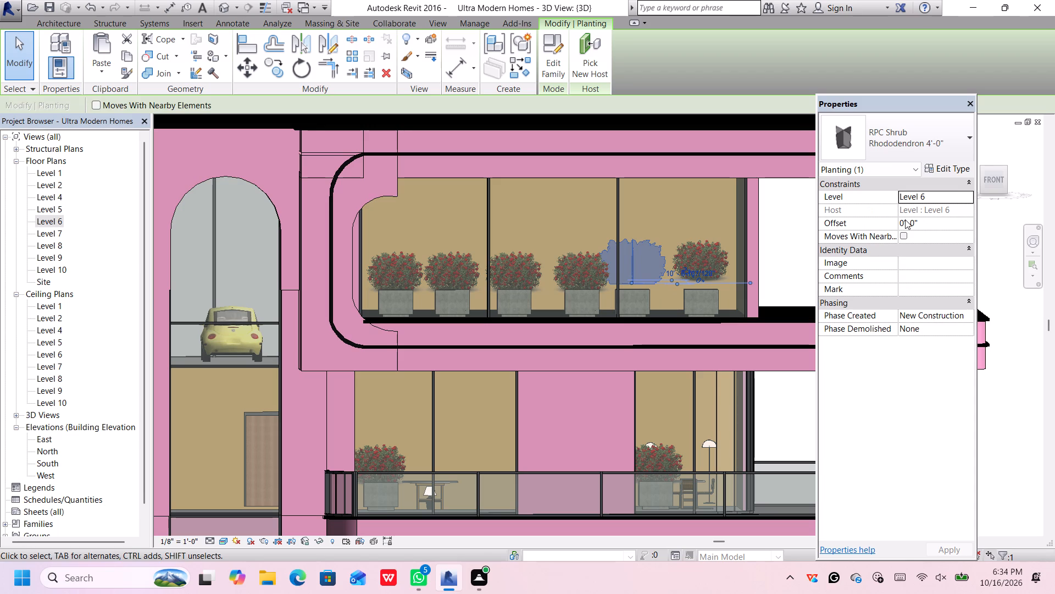
click(906, 220)
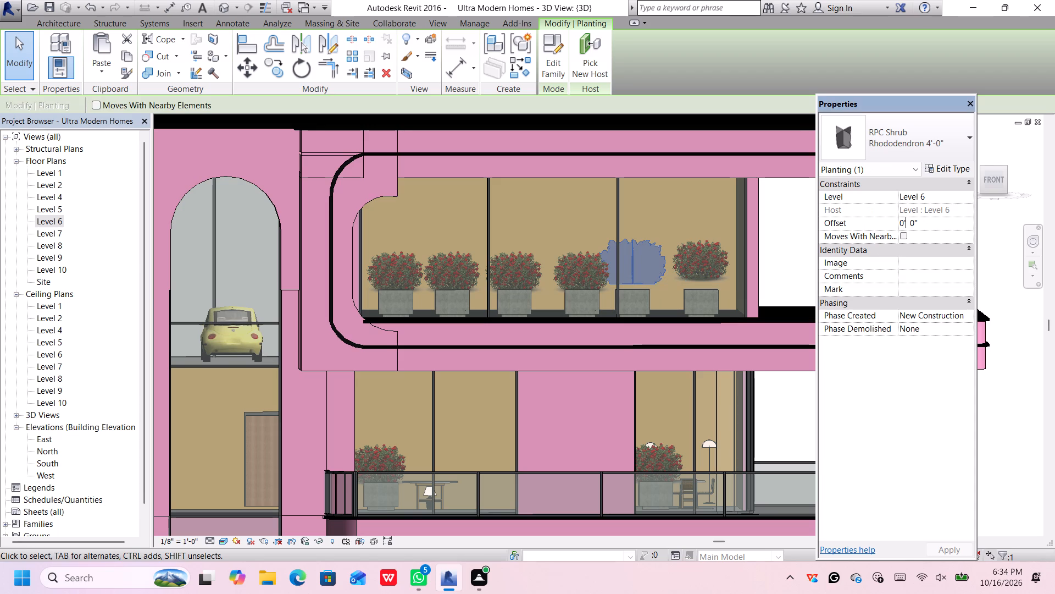
key(slash)
key(BackSpace)
key(Left)
key(BackSpace)
key(minus)
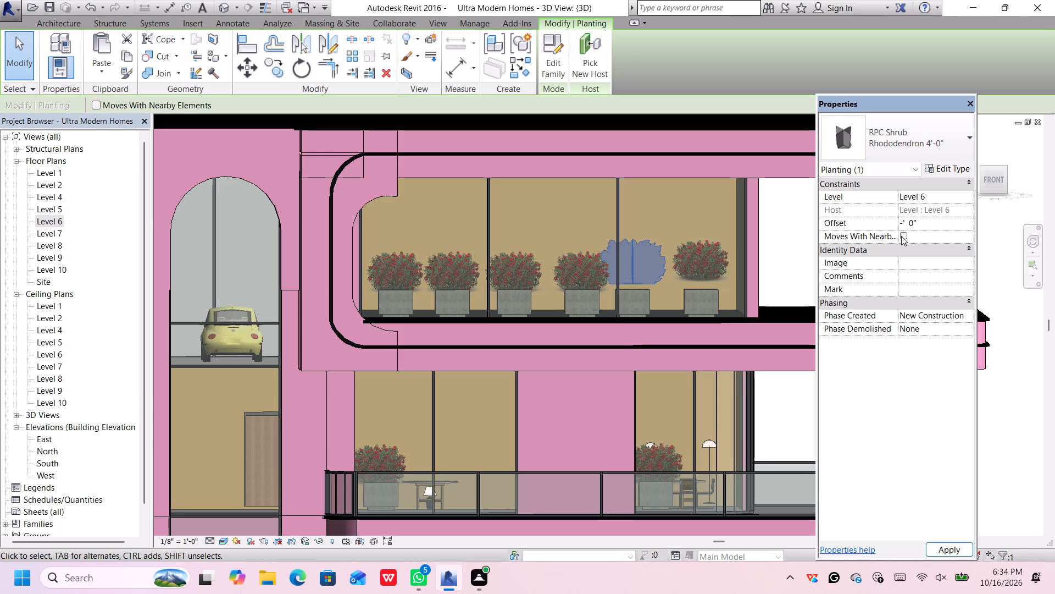
key(1)
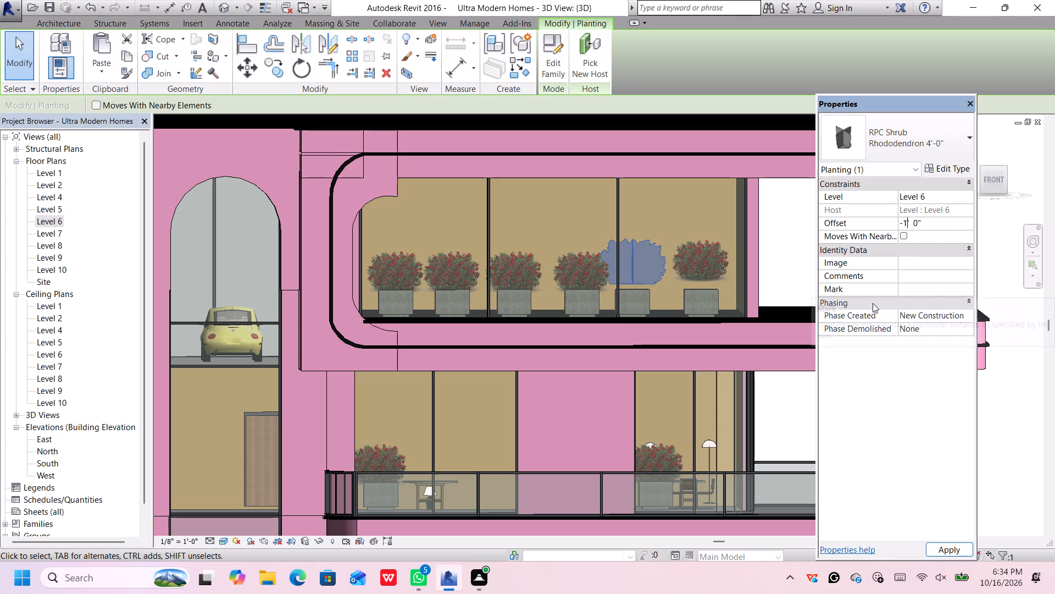
key(Return)
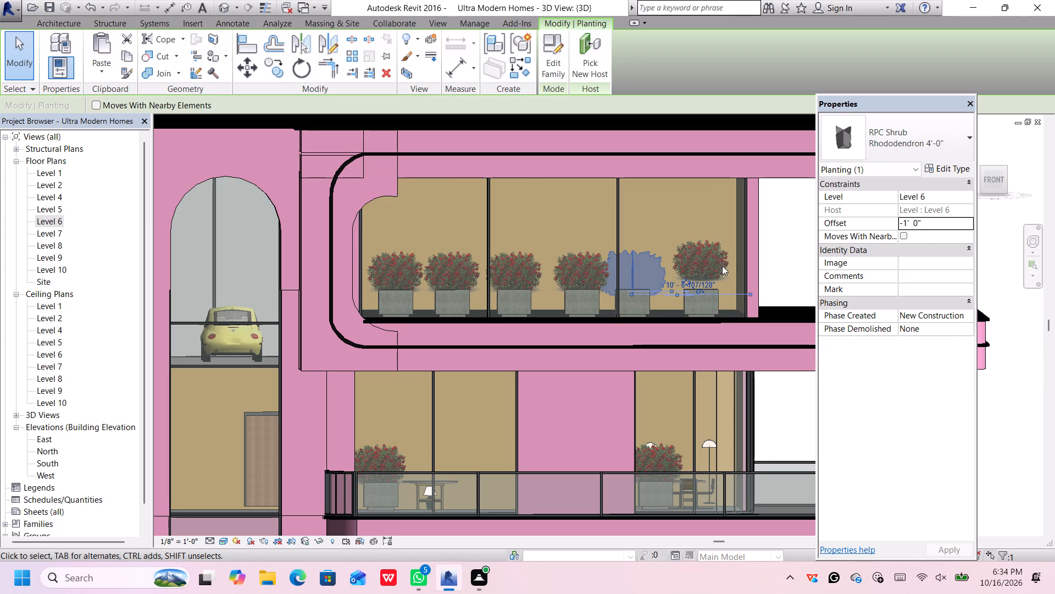
Set the offset of the easternmost Rhododendron shrub on Level 6 to -1' 0".
click(706, 273)
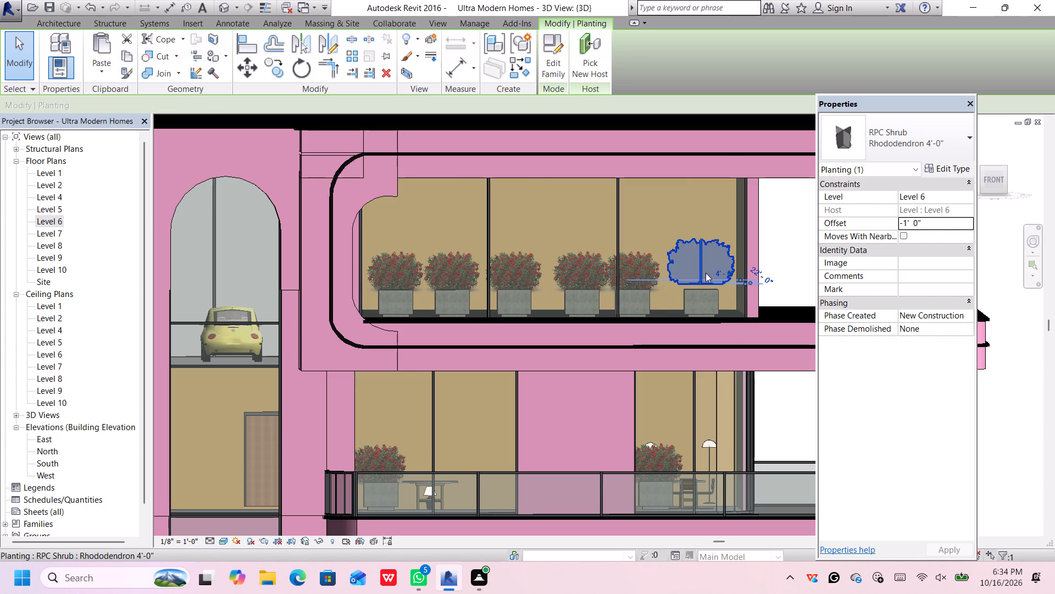
click(903, 224)
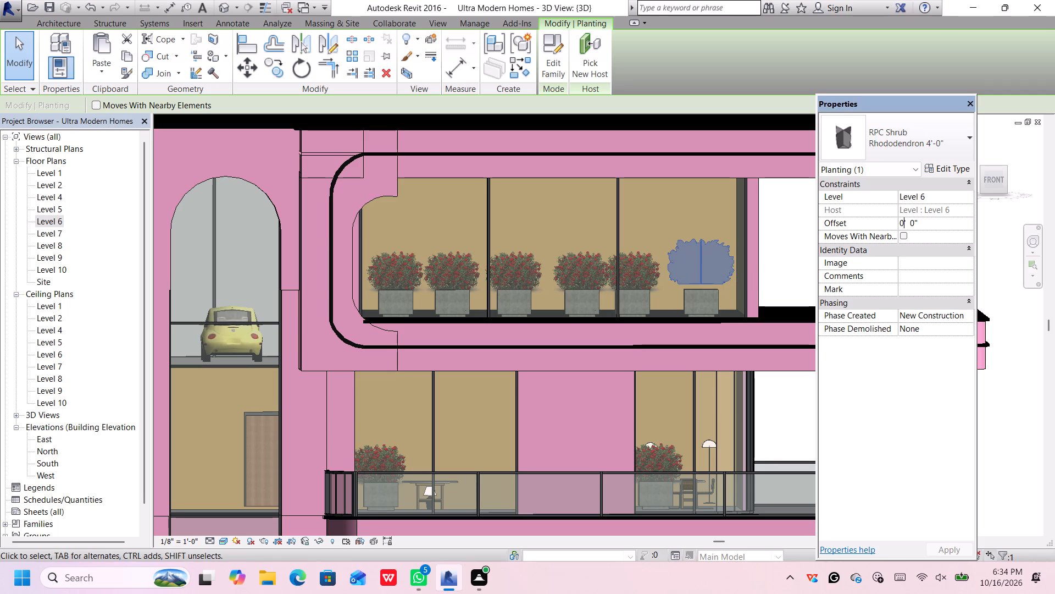
key(BackSpace)
key(minus)
key(1)
key(Return)
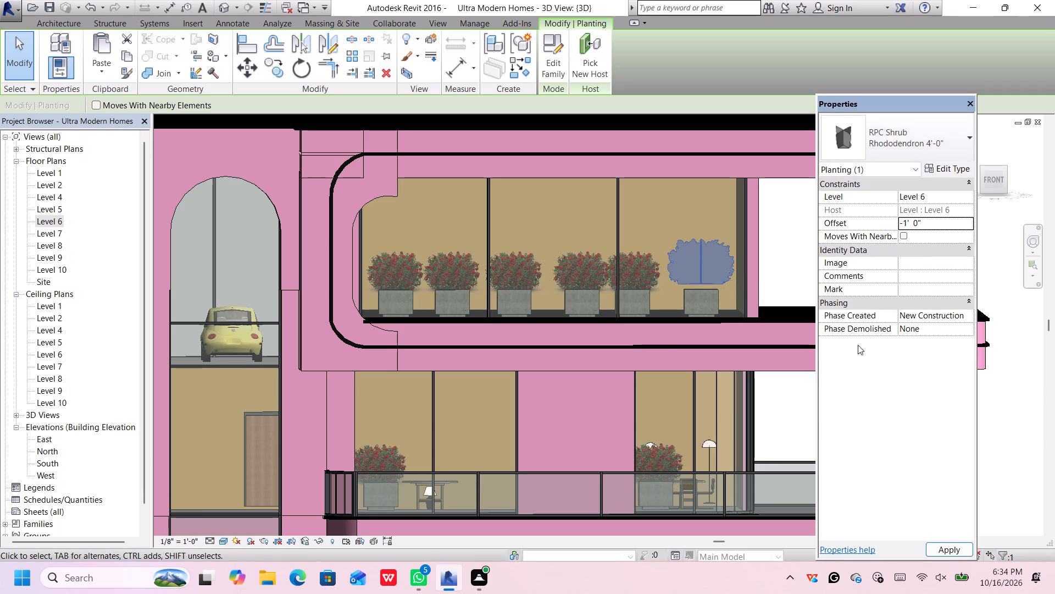
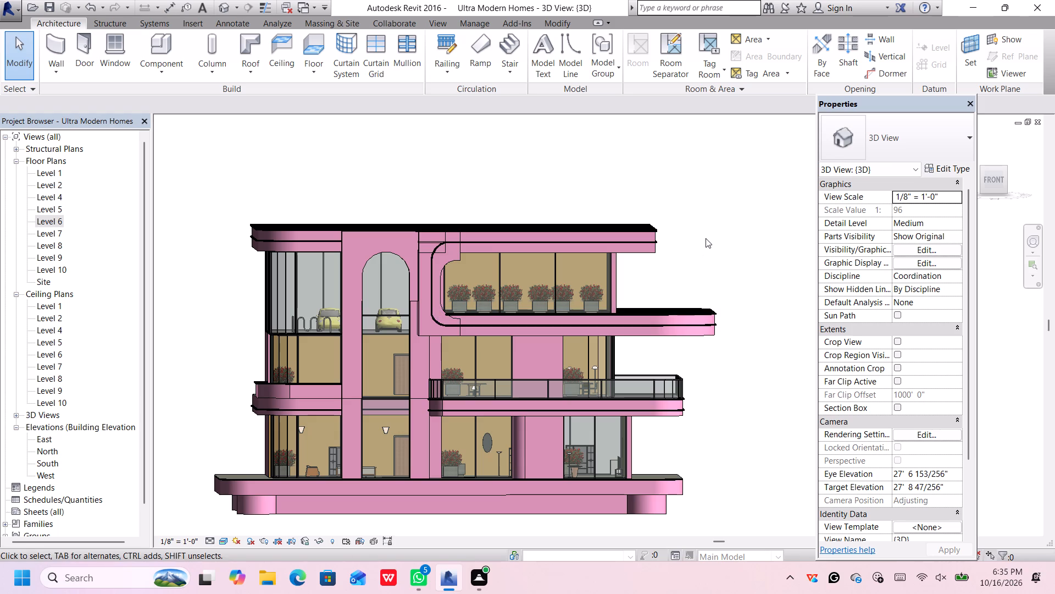
Examine the house's front facade, roofs and furnished floors from below, straight on and above.
middle_drag(726, 194, 729, 212)
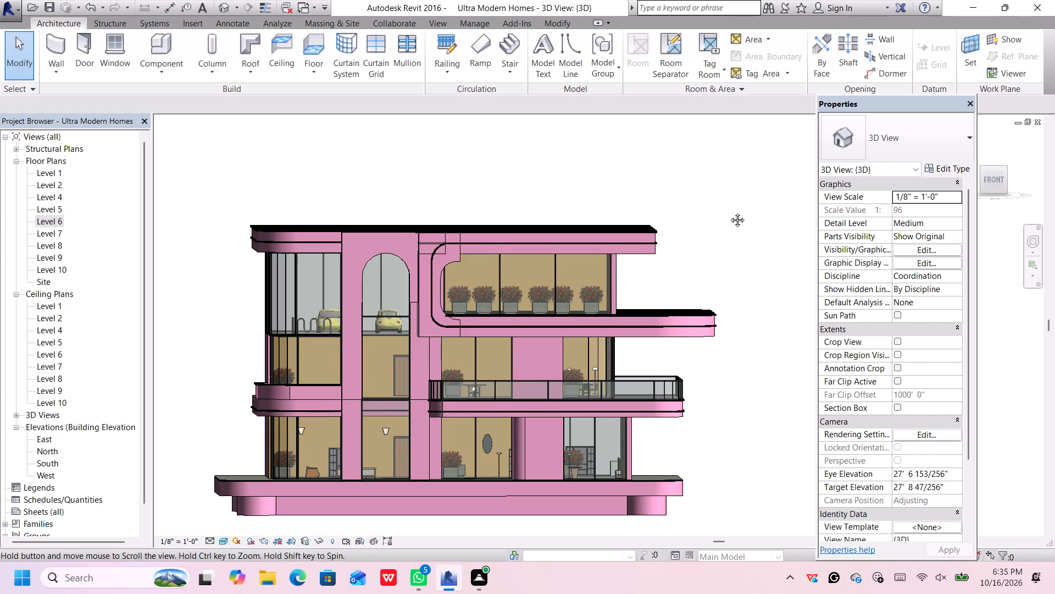
middle_drag(729, 212, 728, 181)
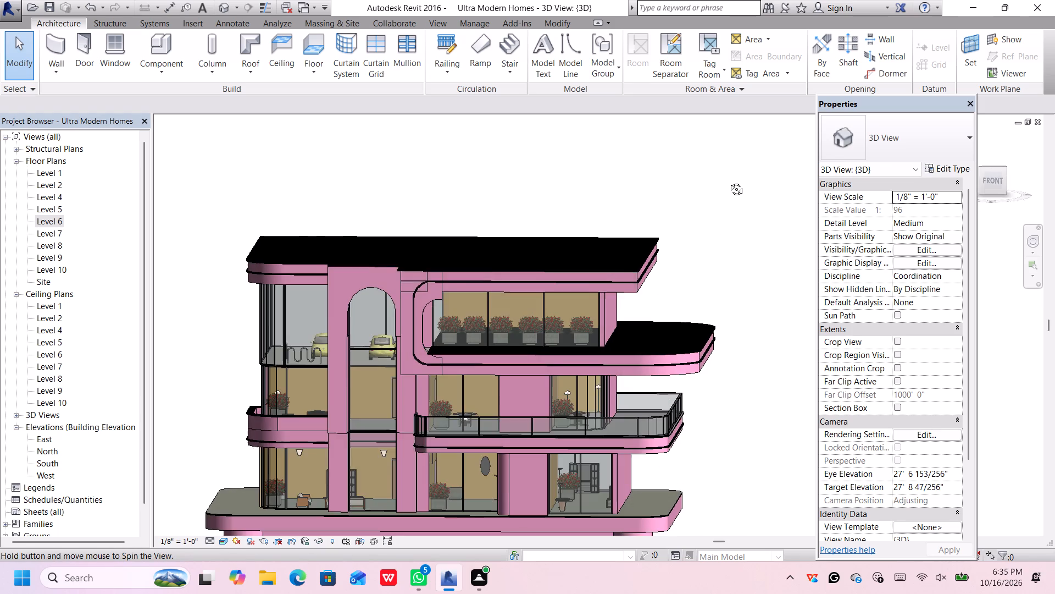
middle_drag(728, 181, 728, 178)
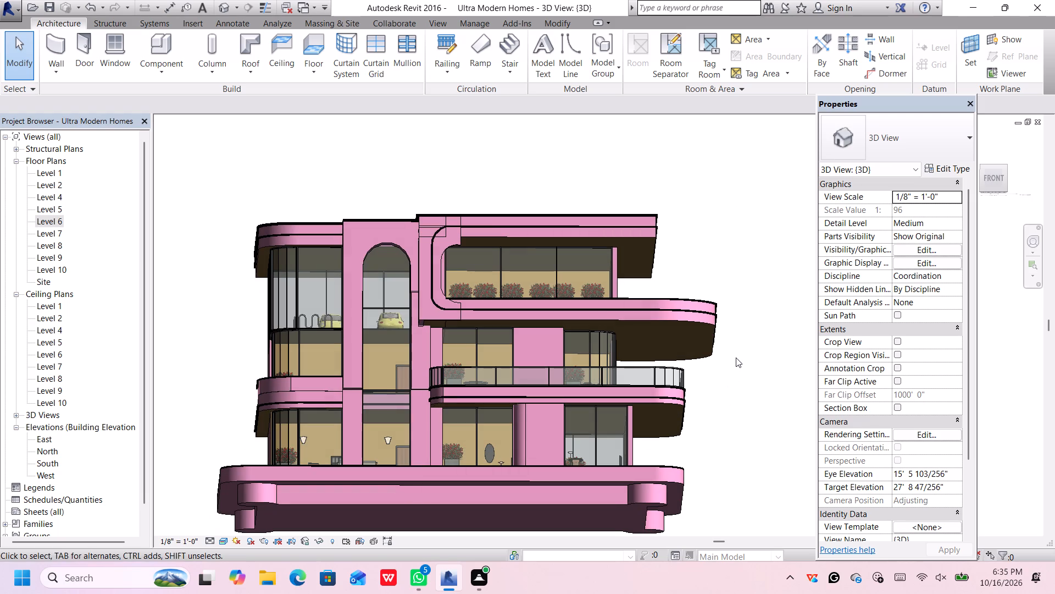
middle_drag(757, 223, 739, 288)
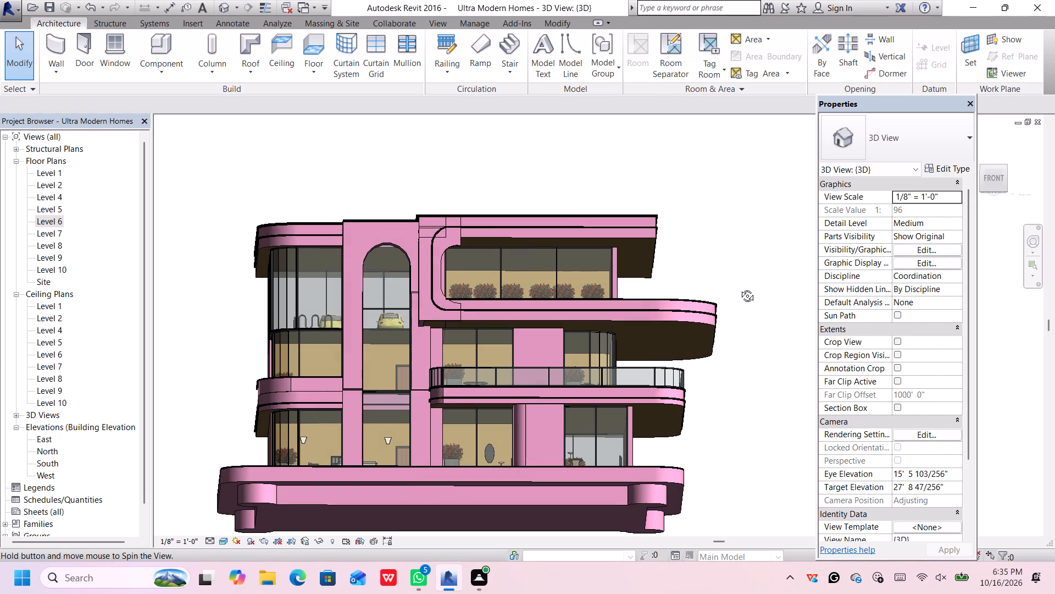
middle_drag(739, 288, 737, 300)
shift+middle_drag(737, 300, 737, 309)
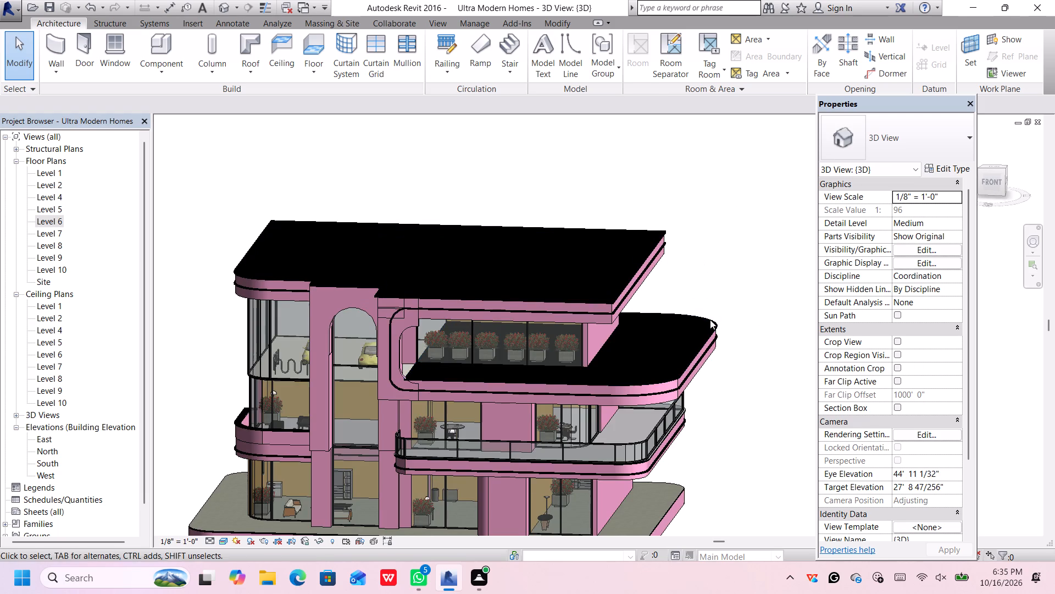
scroll(682, 431, down, 2)
middle_drag(711, 432, 737, 383)
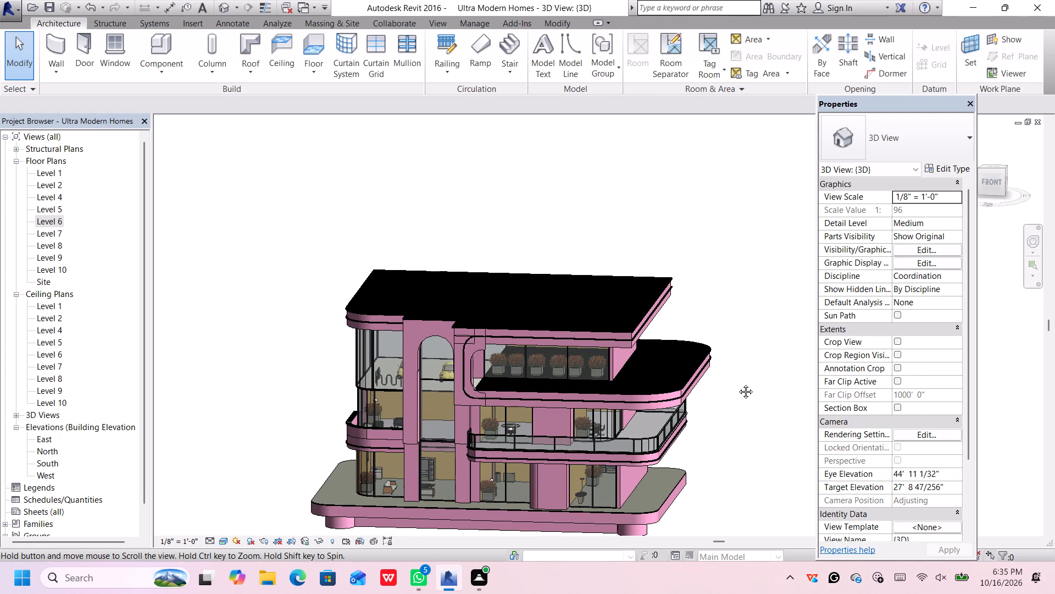
middle_drag(737, 383, 741, 378)
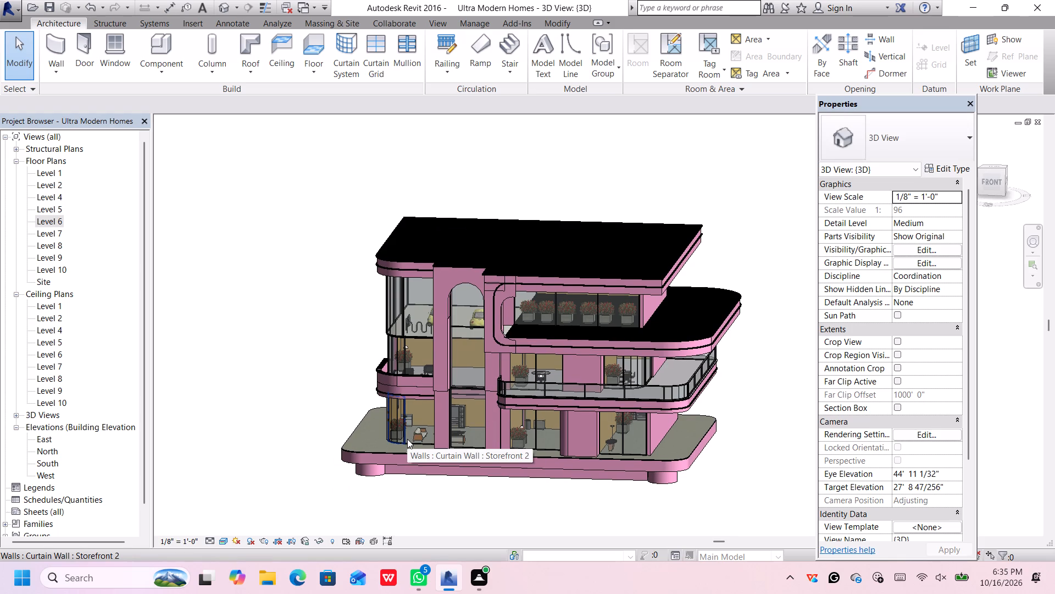
scroll(489, 383, up, 1)
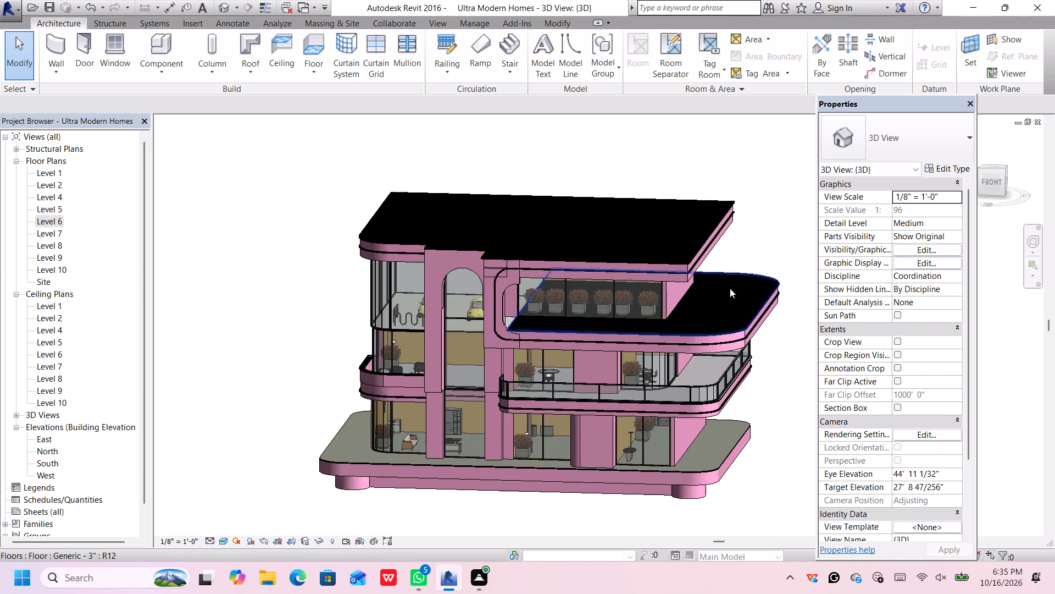
scroll(385, 498, up, 3)
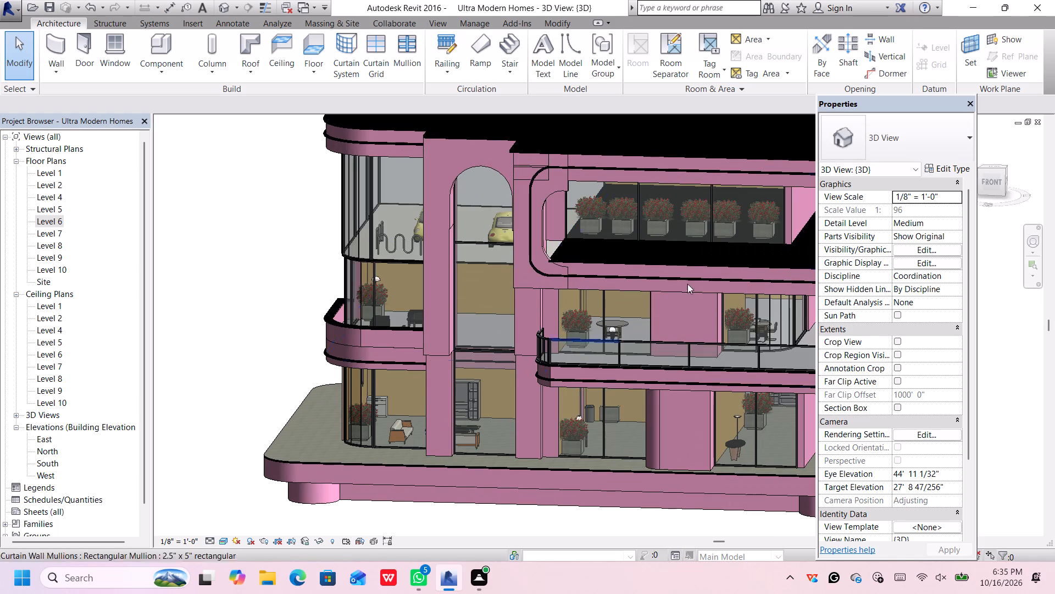
Place a 36" x 36" Planter component on the ground-floor terrace, in front of the western facade pillar beside the sofas.
click(911, 135)
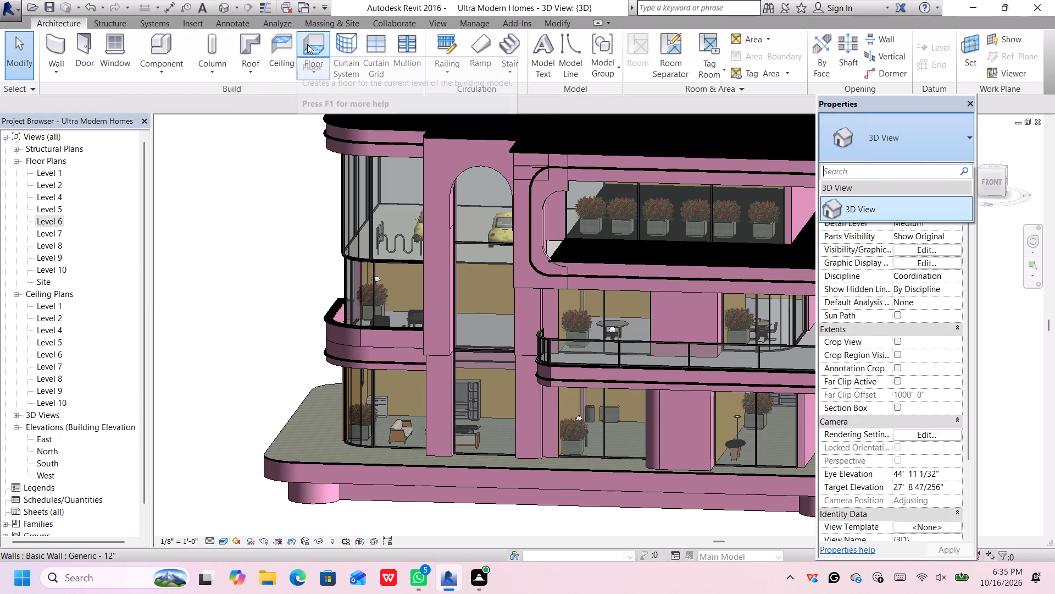
click(155, 43)
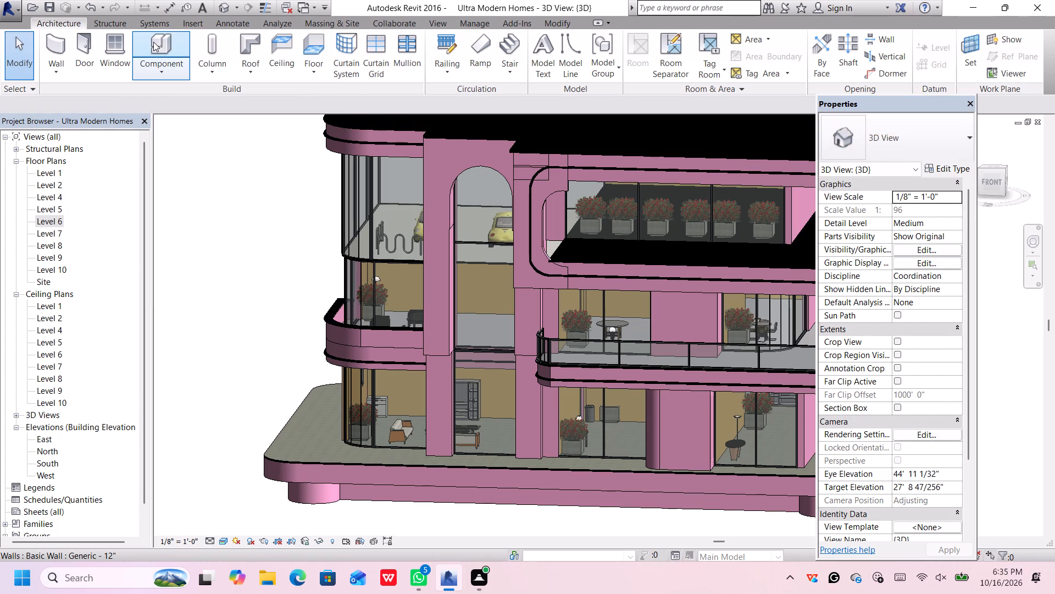
double_click(154, 42)
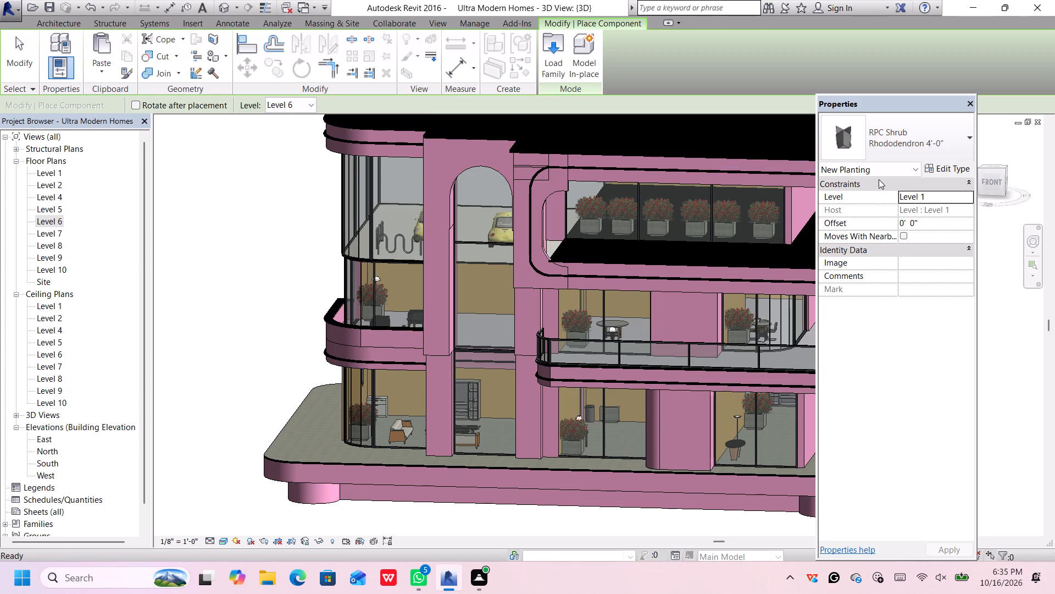
click(903, 151)
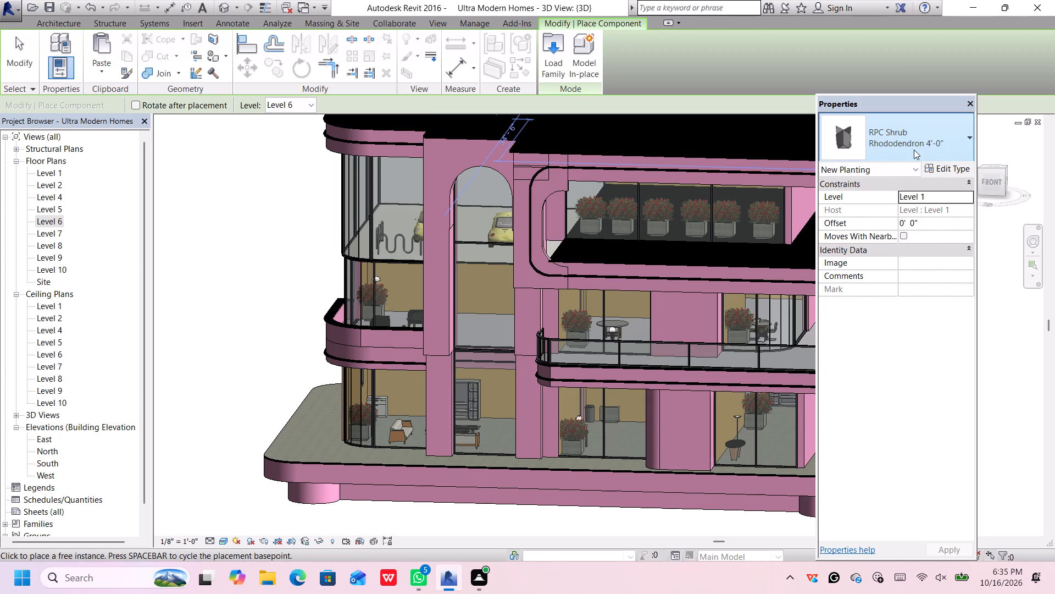
scroll(871, 359, down, 20)
scroll(871, 359, down, 7)
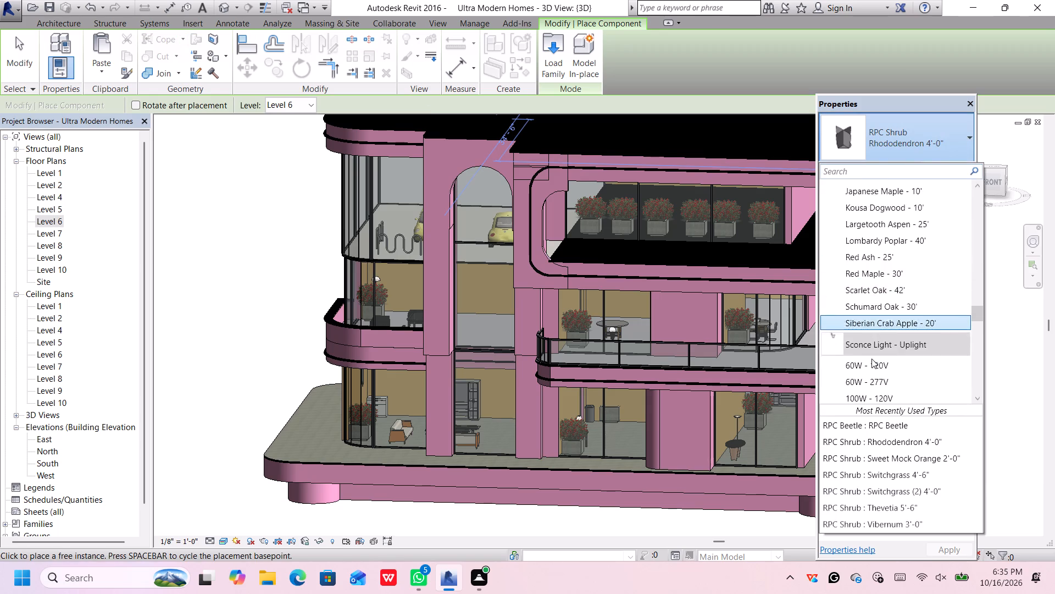
scroll(871, 359, down, 20)
scroll(871, 359, down, 14)
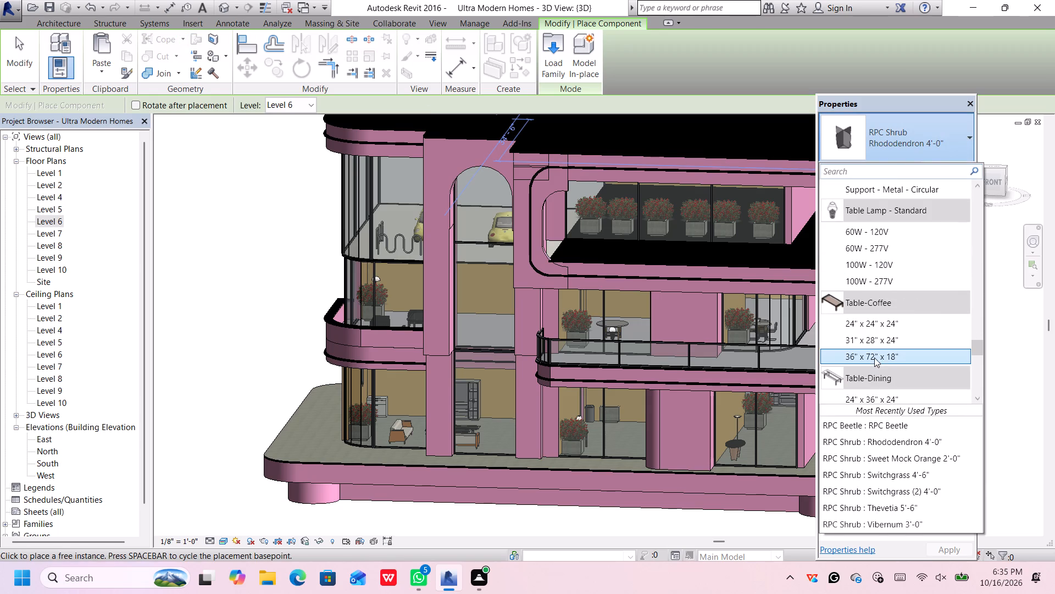
scroll(879, 350, down, 16)
scroll(879, 350, down, 8)
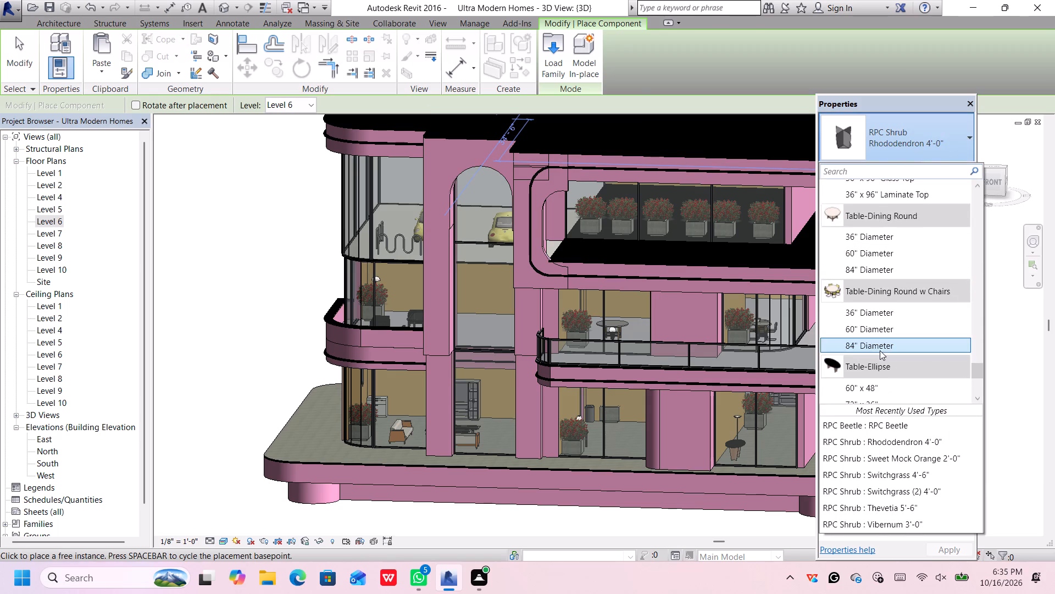
scroll(880, 350, down, 19)
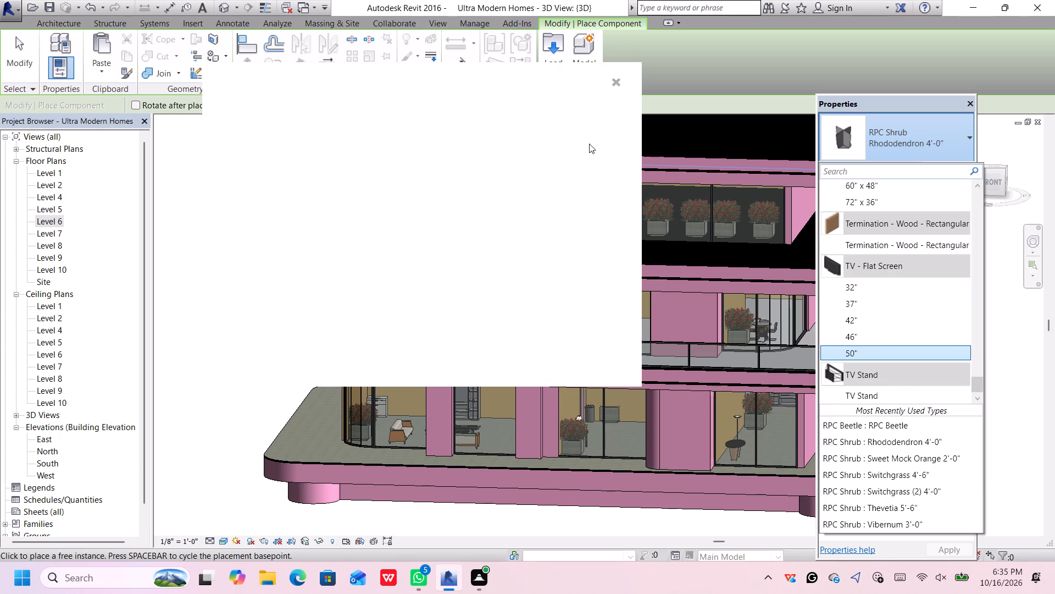
click(617, 79)
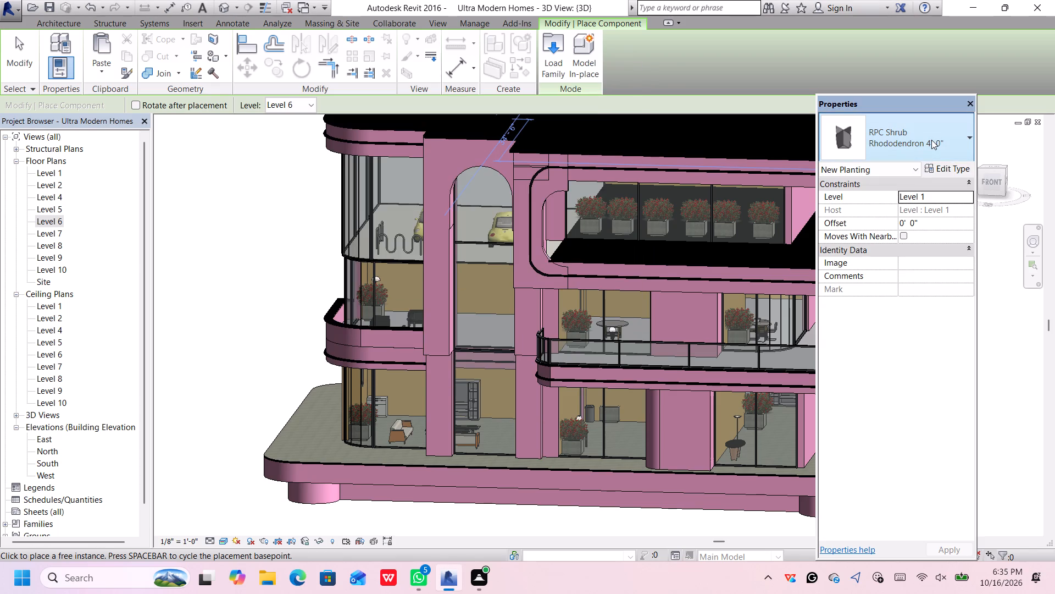
click(931, 140)
scroll(881, 339, down, 7)
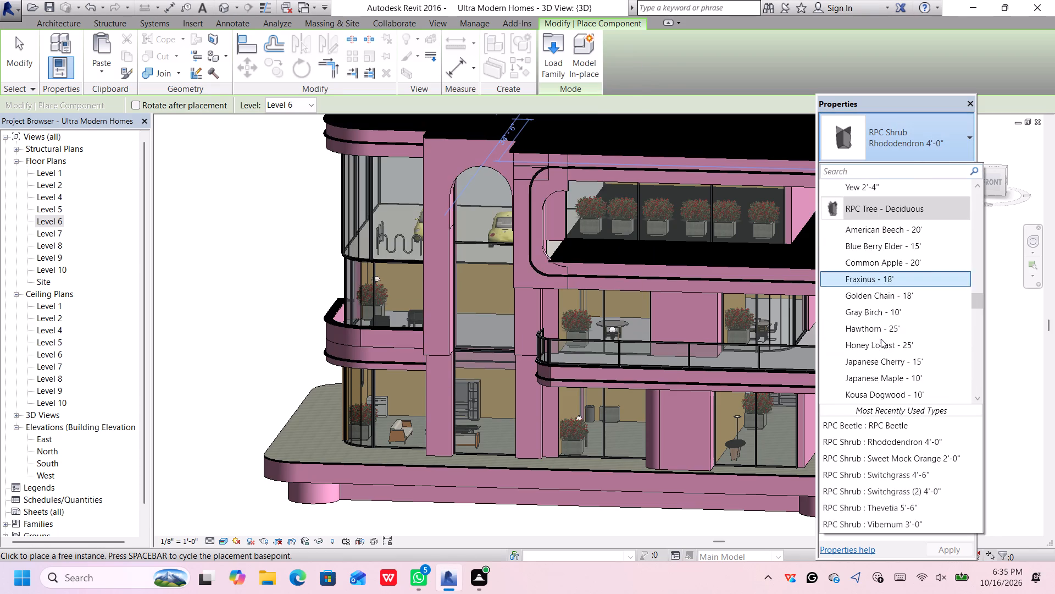
scroll(882, 339, down, 20)
scroll(882, 339, down, 13)
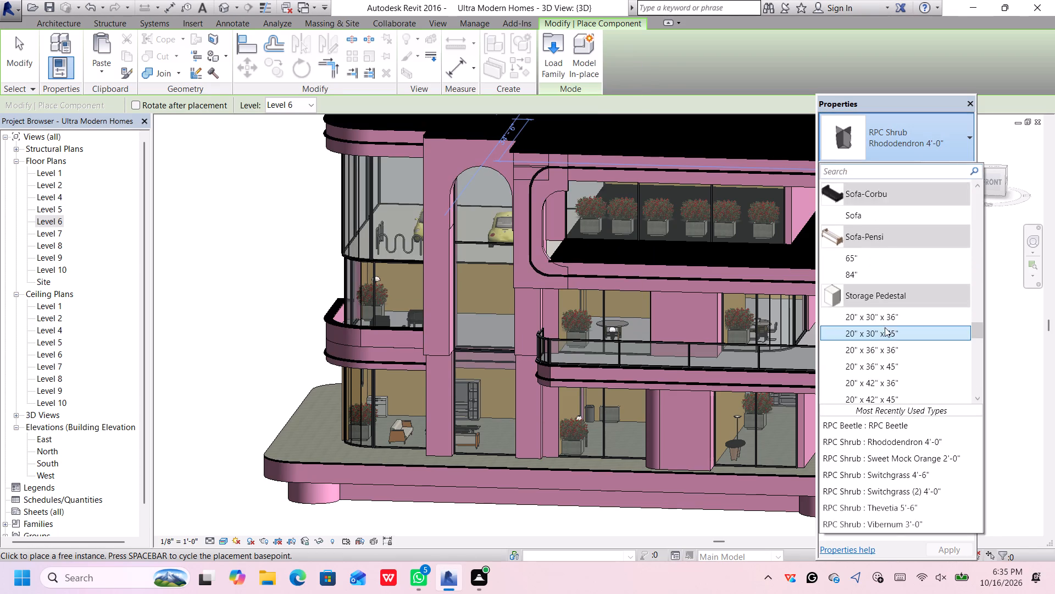
scroll(886, 326, up, 20)
scroll(886, 326, up, 18)
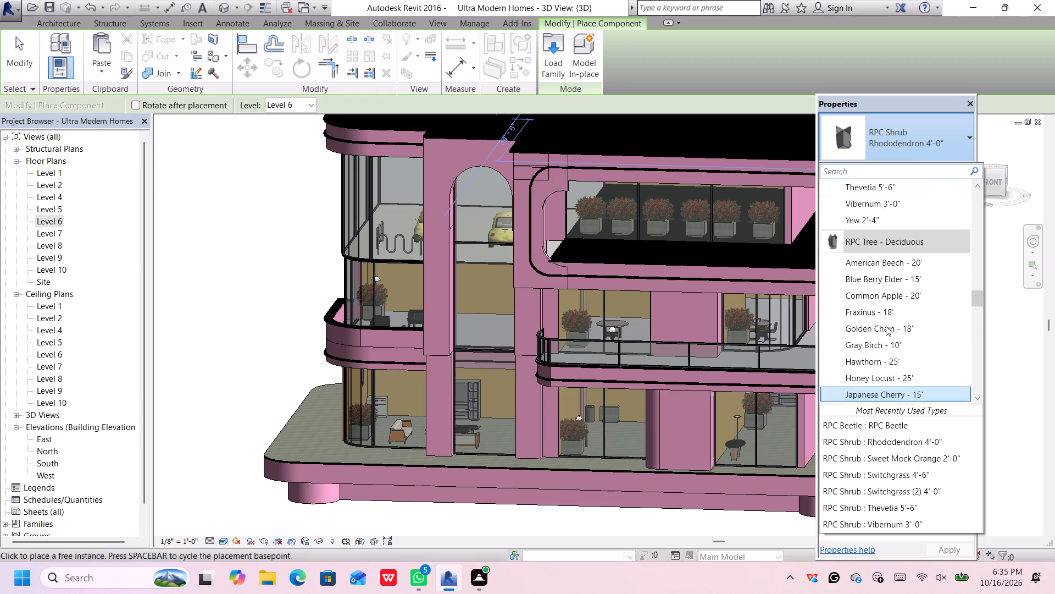
scroll(886, 326, up, 20)
scroll(886, 326, up, 20)
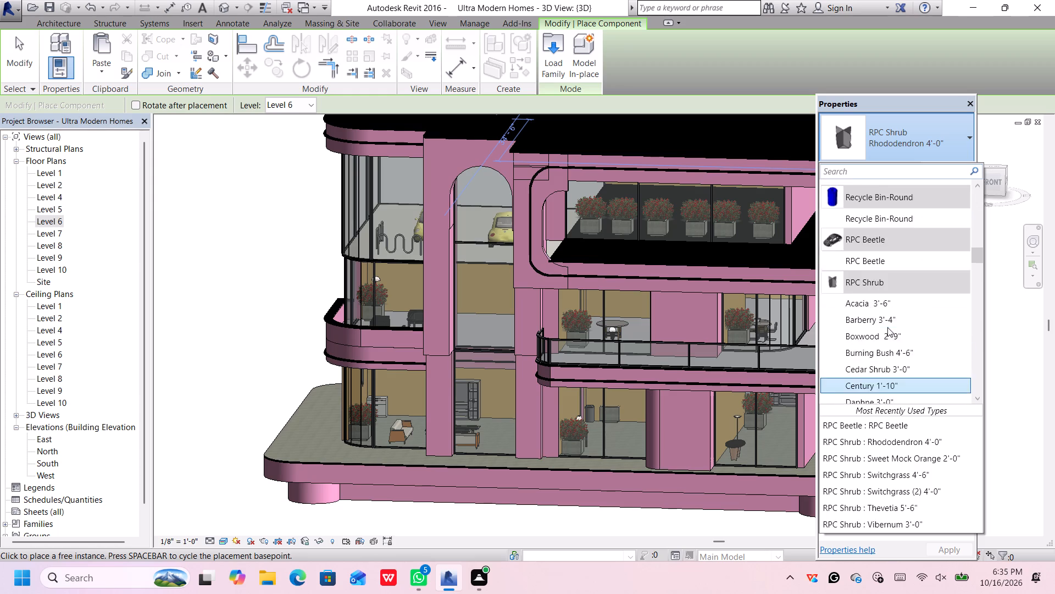
scroll(887, 327, up, 7)
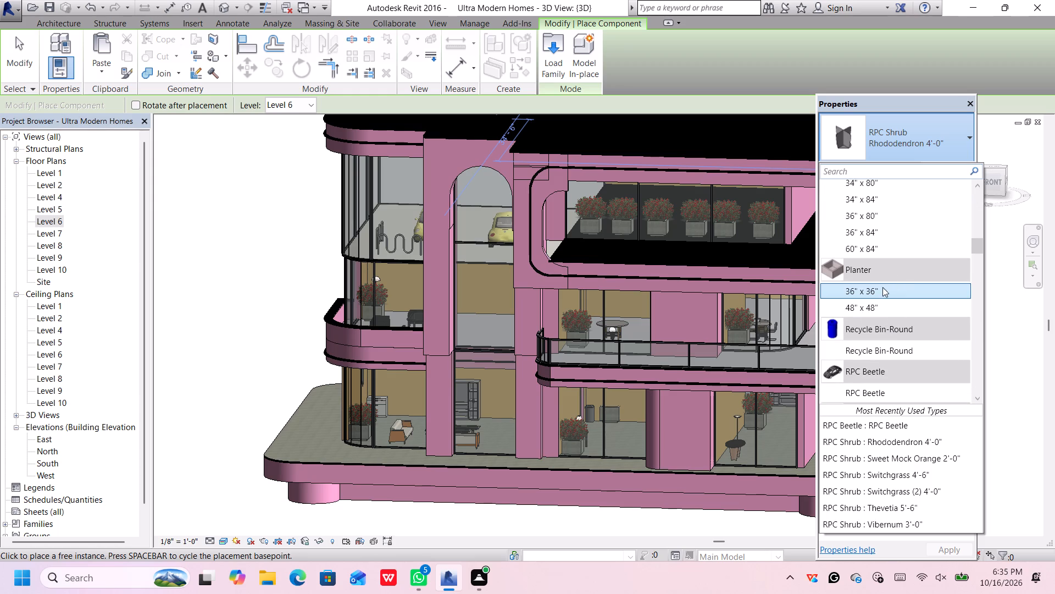
click(878, 291)
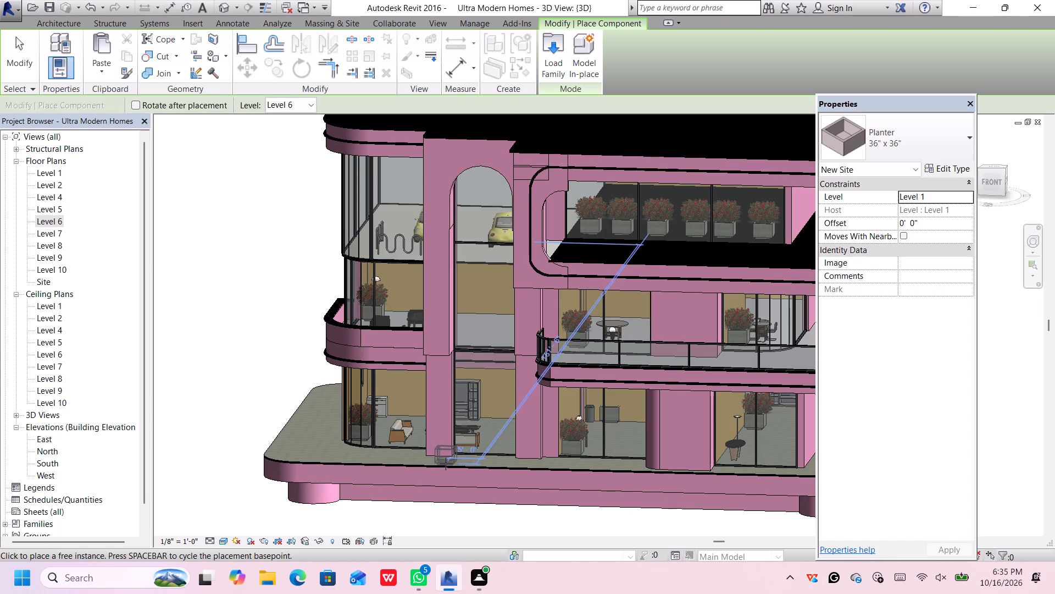
scroll(437, 460, up, 6)
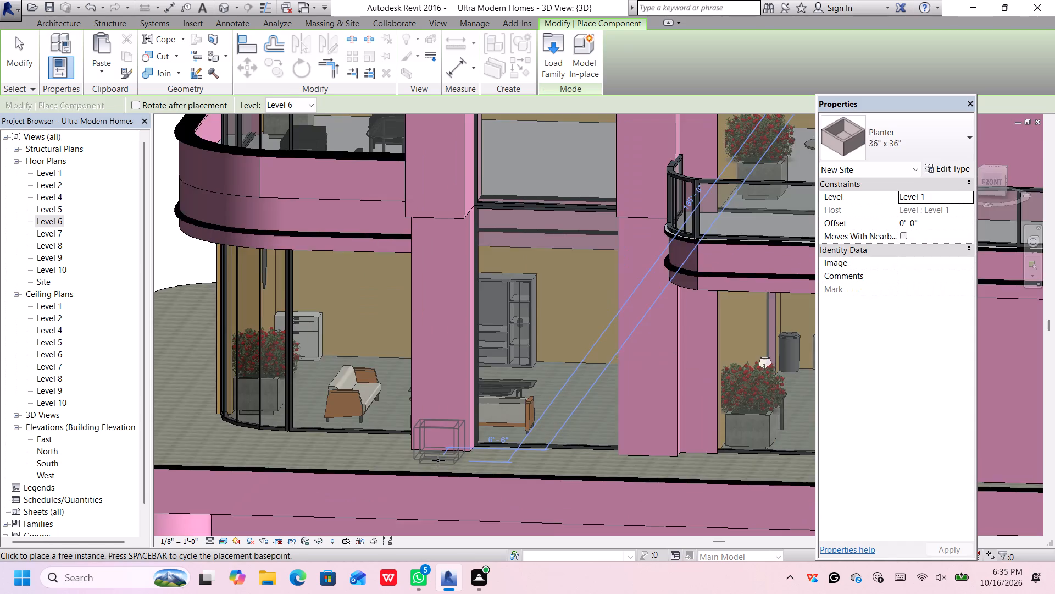
scroll(438, 460, up, 5)
click(436, 461)
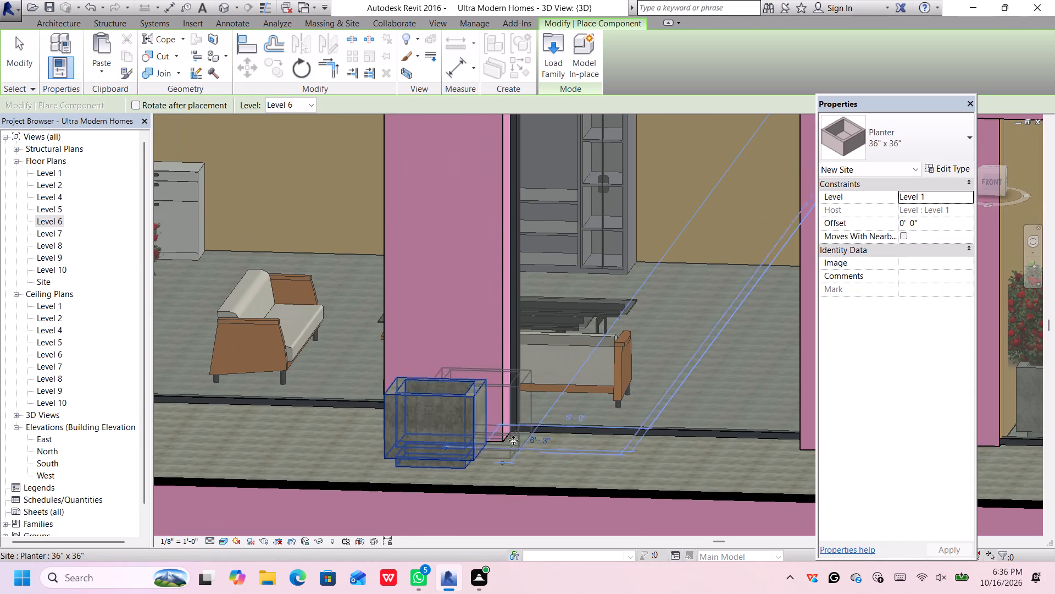
key(Escape)
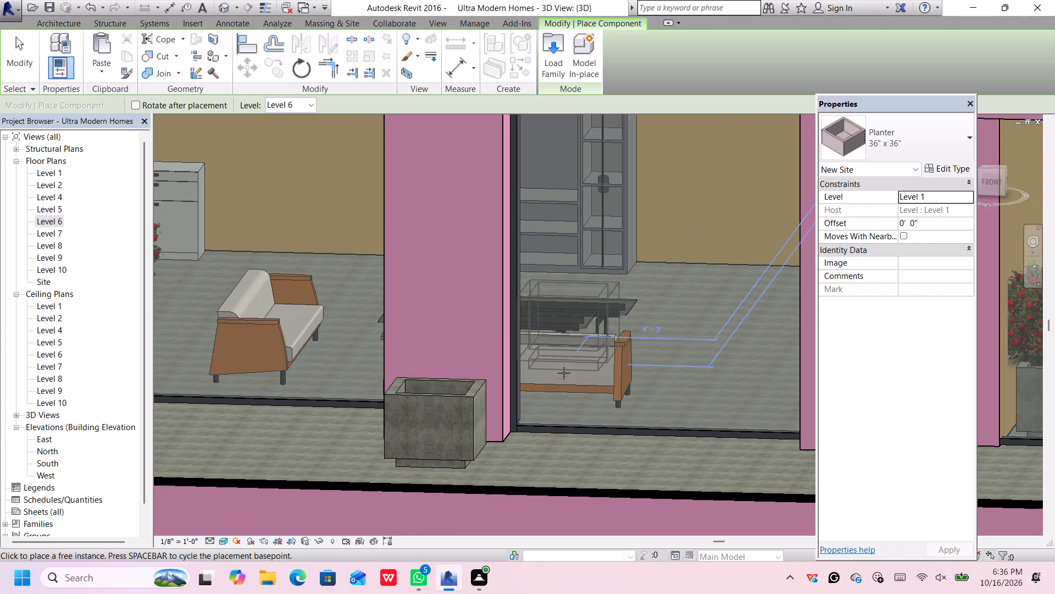
key(Escape)
Place an RPC Tree - Deciduous, American Beech - 20', in the 36" x 36" planter before the western facade pillar on the terrace.
click(922, 148)
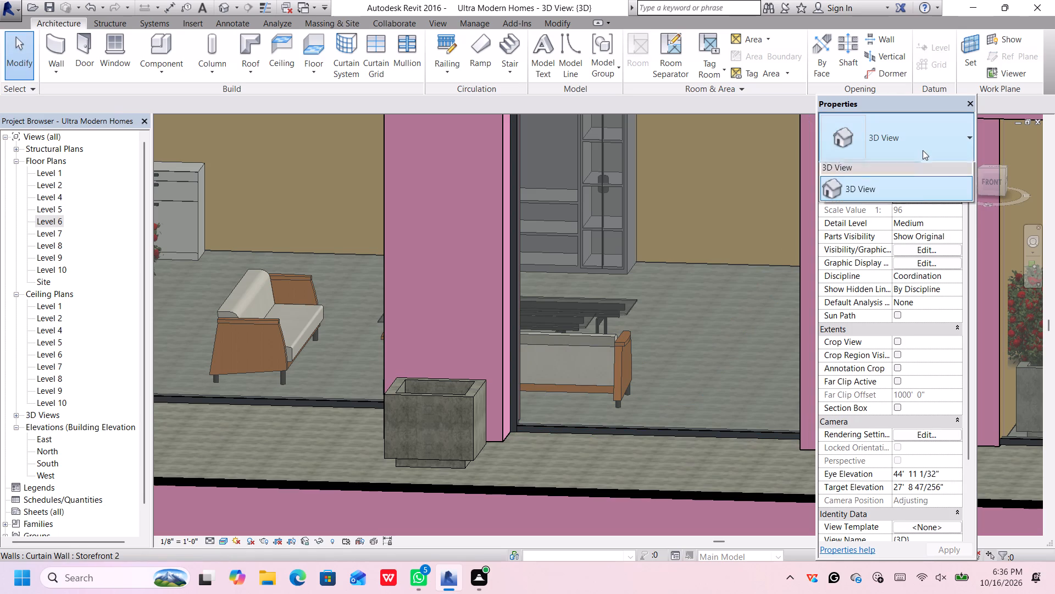
click(927, 154)
click(156, 37)
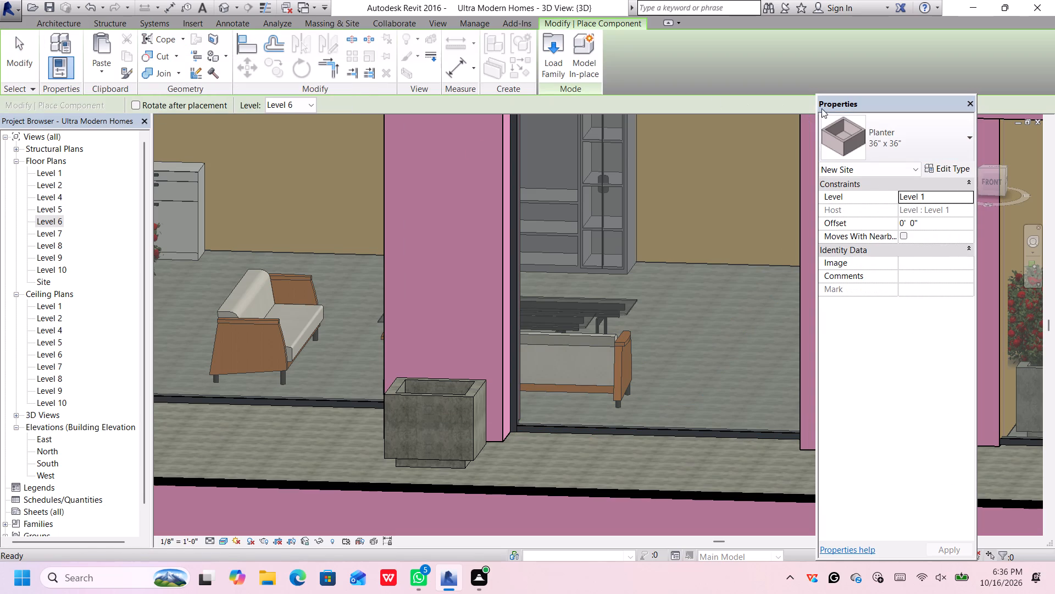
click(899, 129)
scroll(873, 313, up, 4)
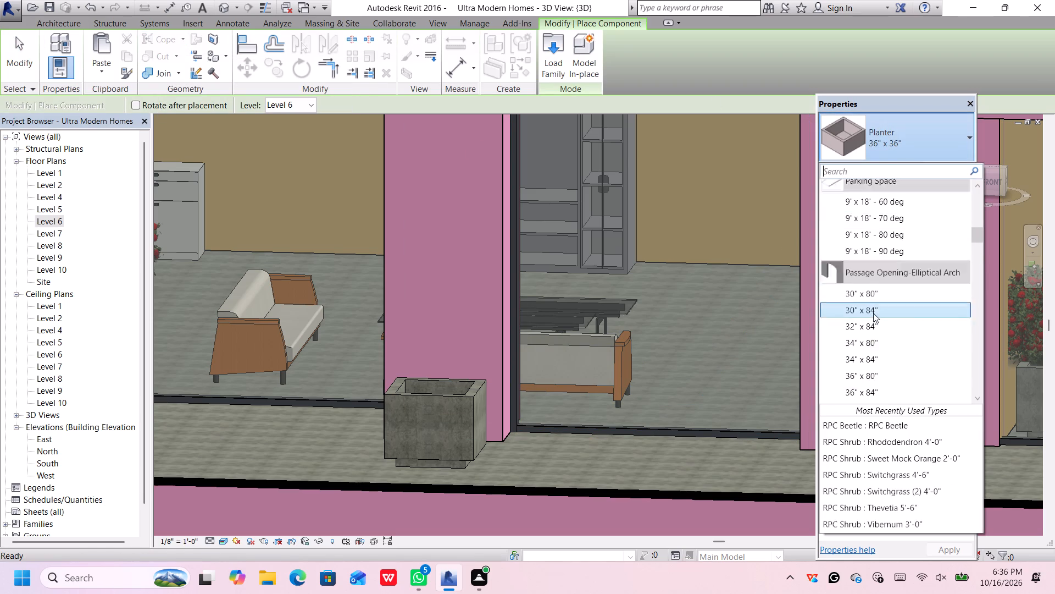
scroll(873, 313, up, 13)
scroll(873, 313, up, 12)
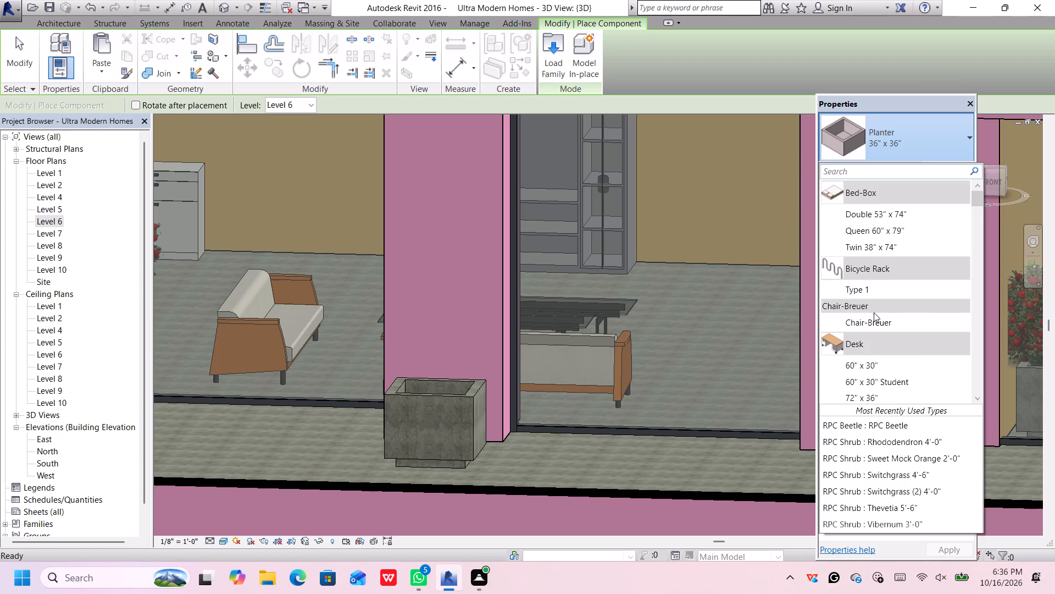
scroll(874, 312, up, 8)
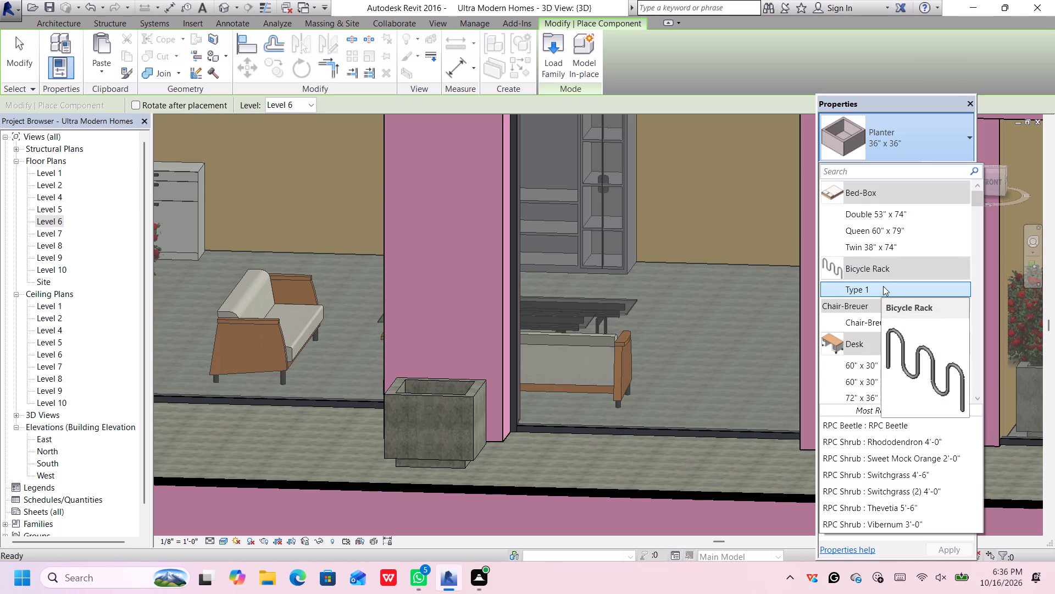
scroll(884, 280, up, 5)
scroll(878, 288, down, 9)
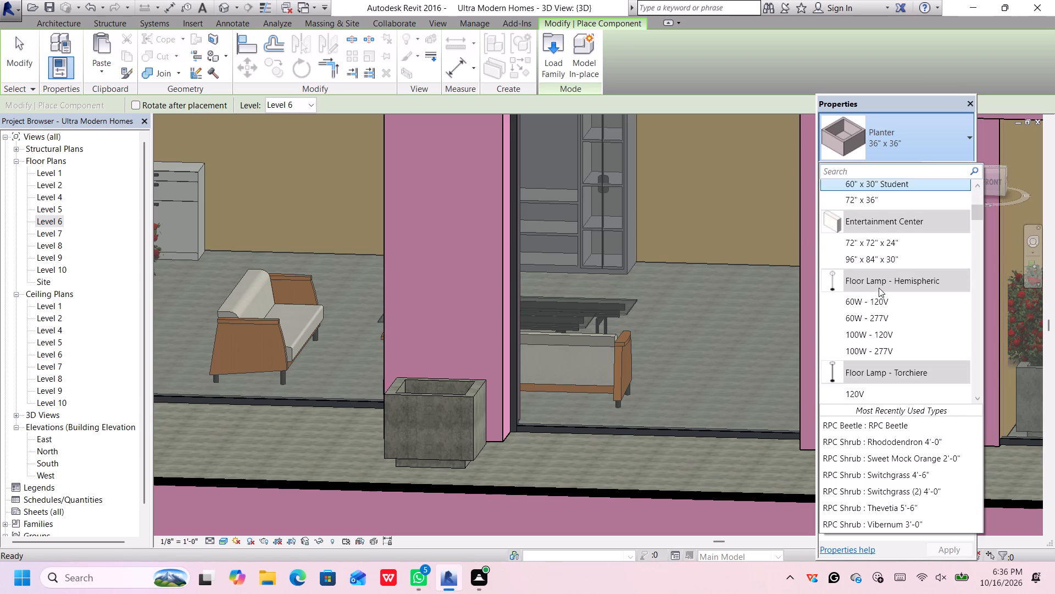
scroll(879, 288, down, 2)
scroll(878, 288, down, 20)
scroll(878, 288, down, 12)
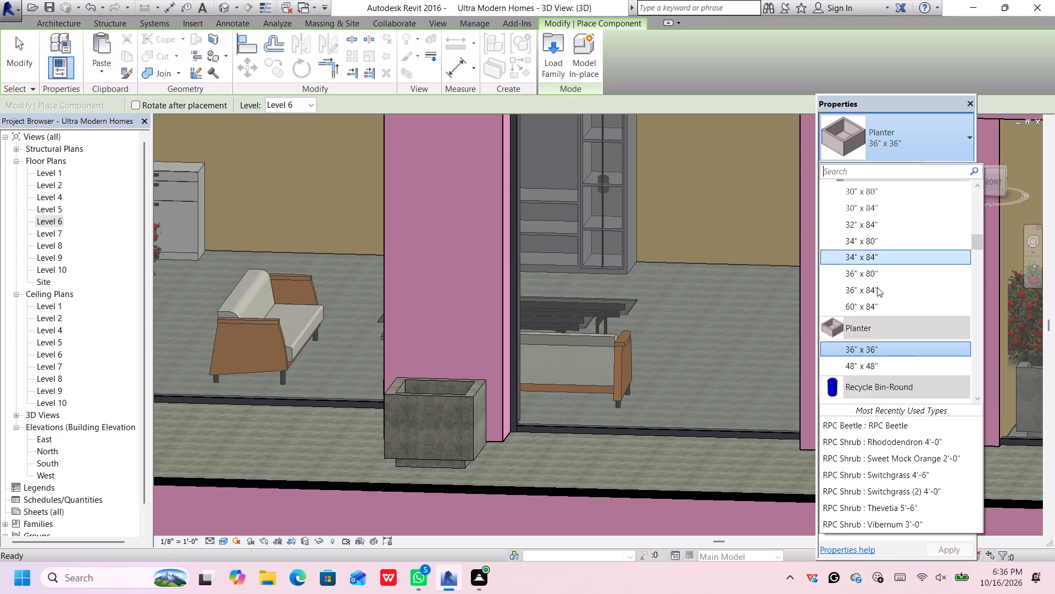
scroll(877, 287, down, 3)
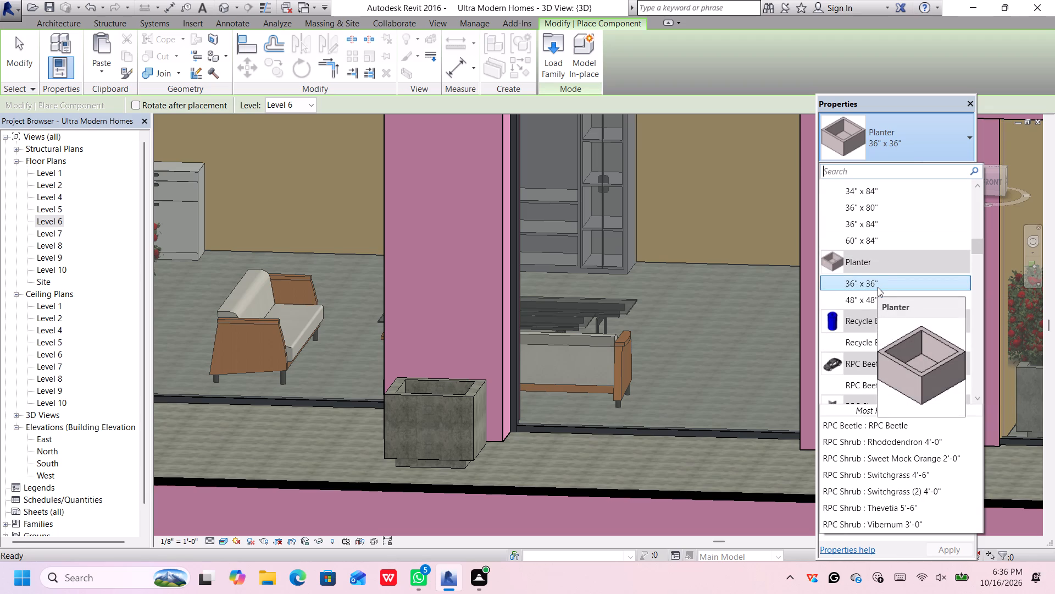
scroll(874, 288, down, 6)
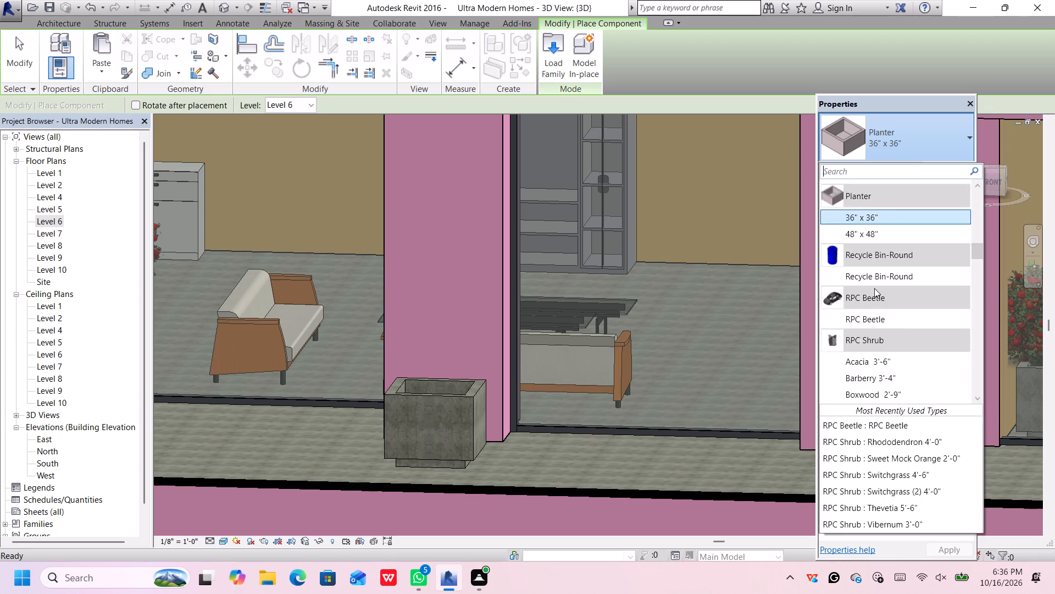
scroll(874, 288, down, 13)
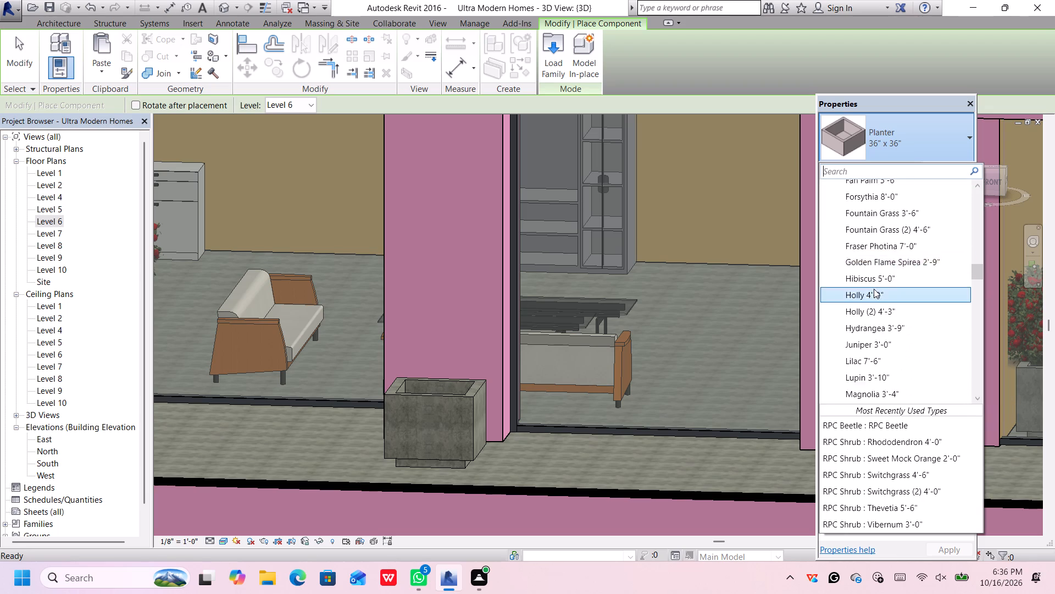
scroll(874, 289, down, 12)
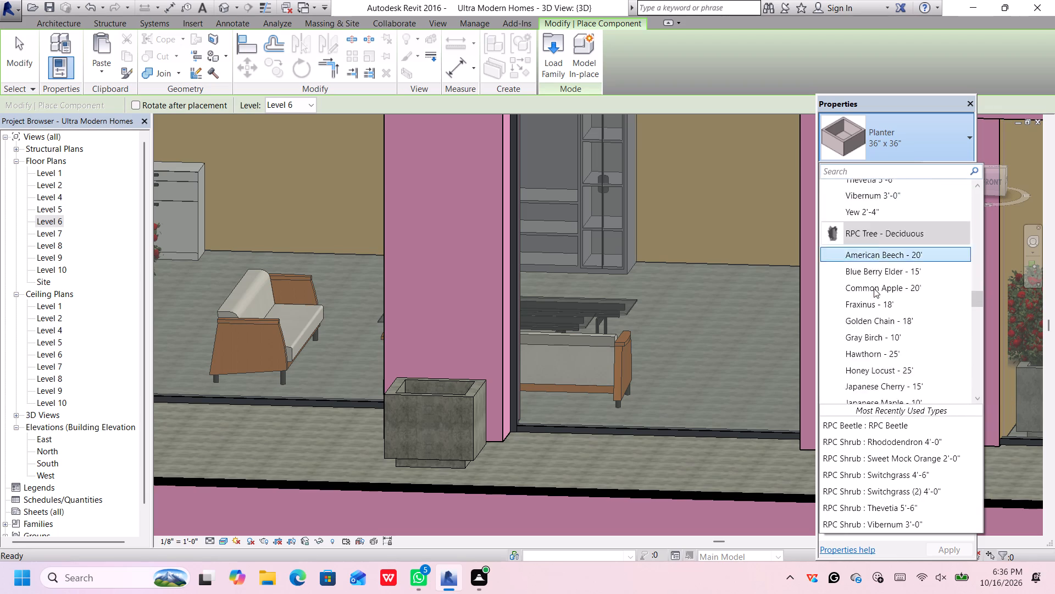
scroll(874, 288, down, 3)
scroll(874, 288, up, 4)
click(885, 254)
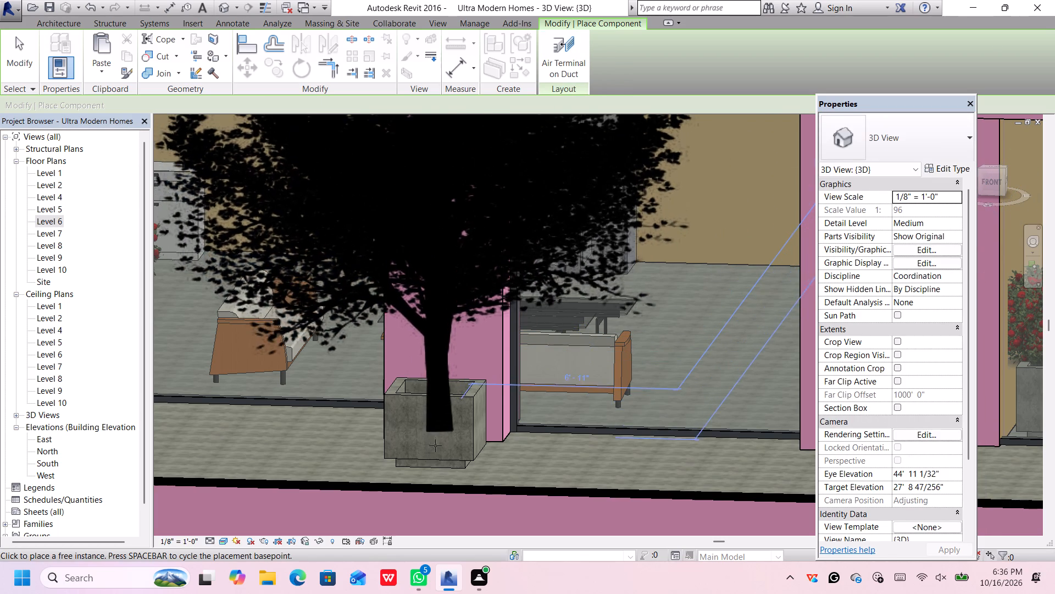
scroll(429, 381, down, 1)
scroll(429, 380, up, 6)
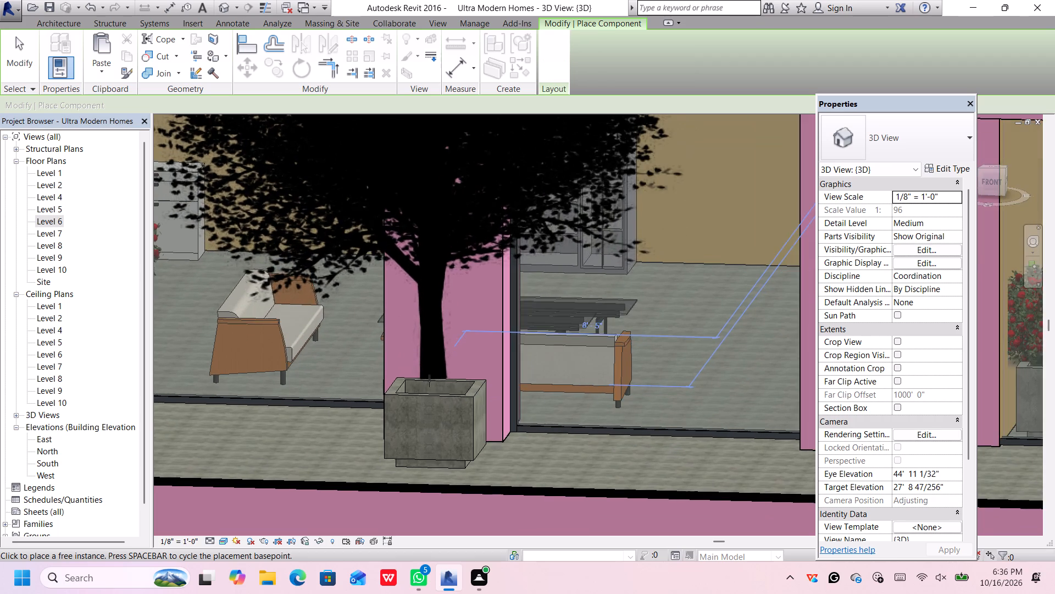
scroll(429, 381, up, 6)
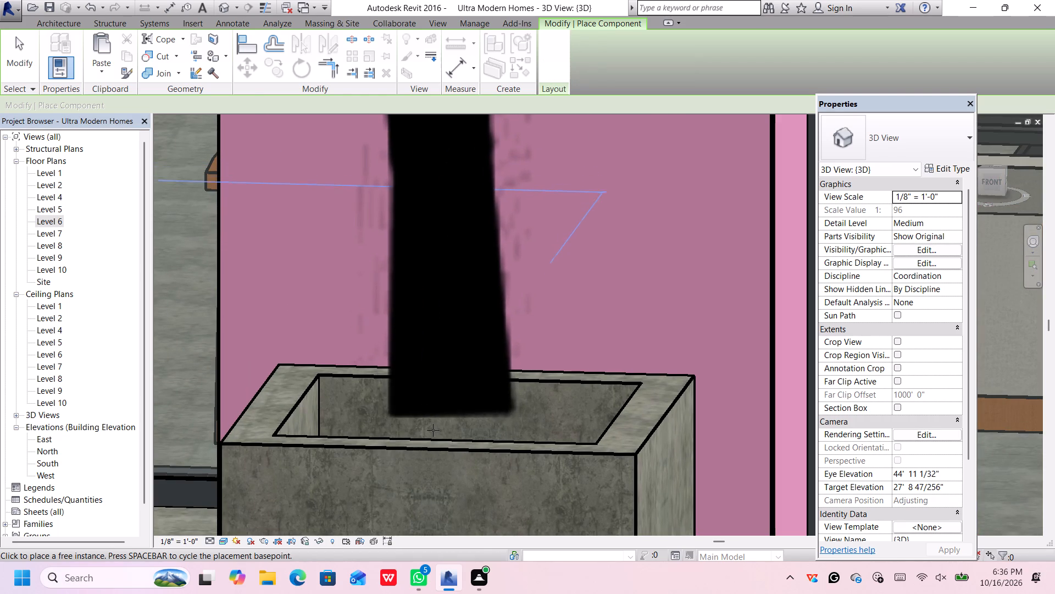
click(435, 435)
Place another American Beech - 20' tree at the front base of the same terrace planter.
scroll(435, 436, down, 3)
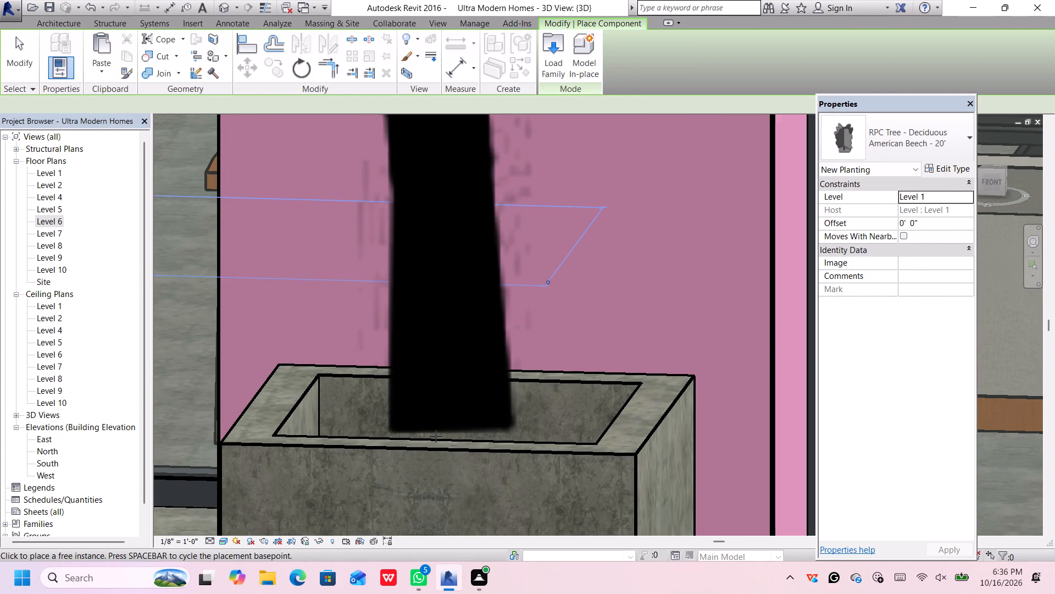
scroll(436, 436, down, 11)
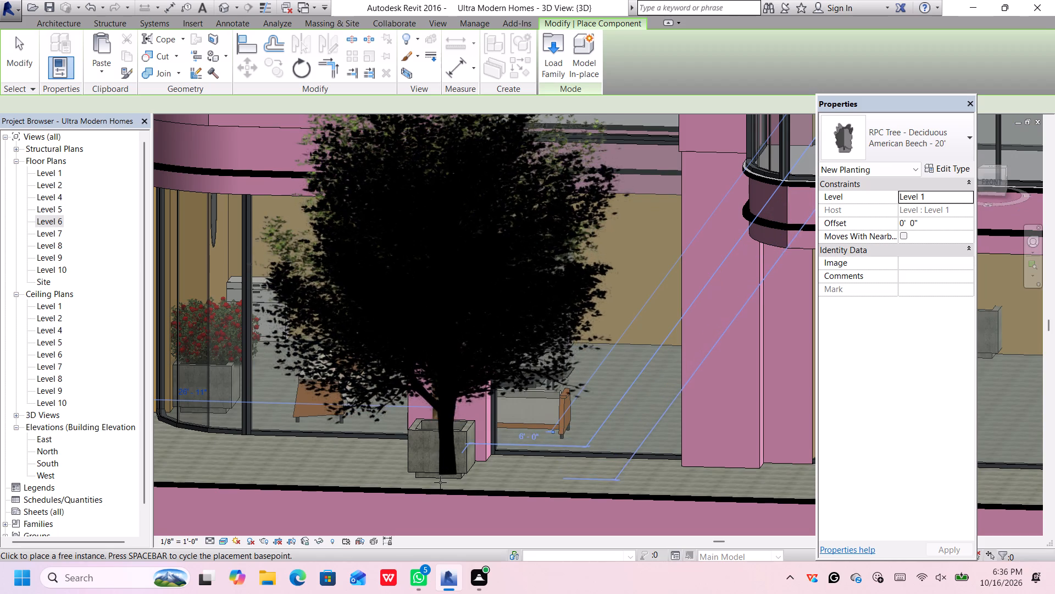
click(438, 481)
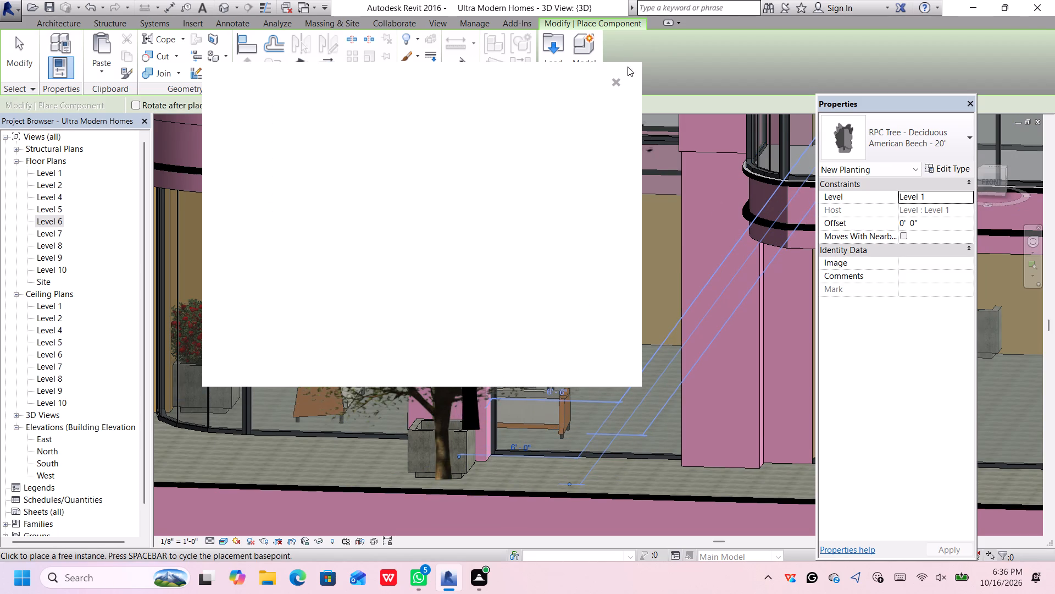
click(617, 81)
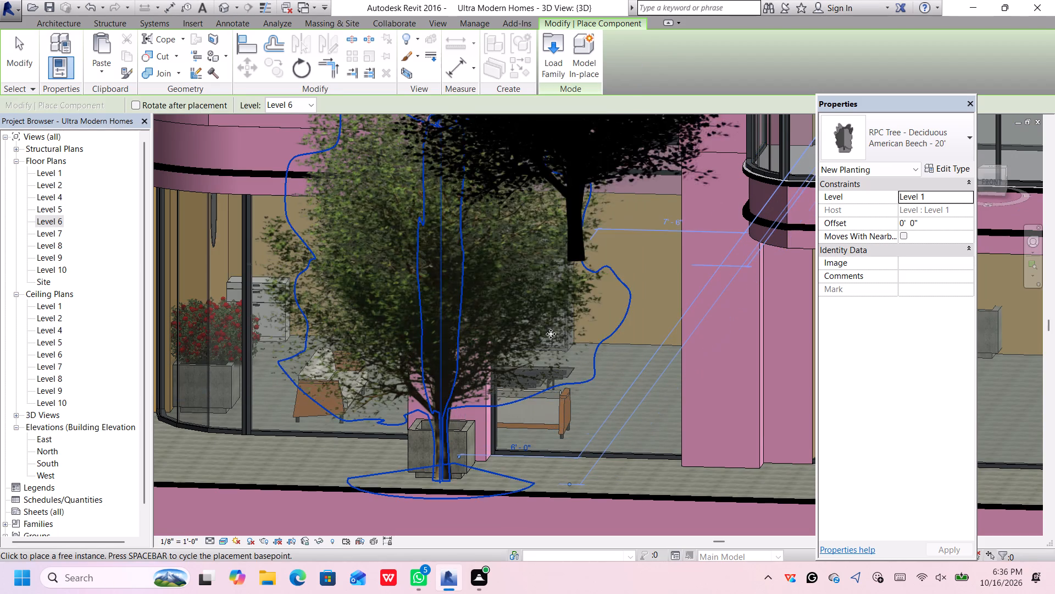
key(Escape)
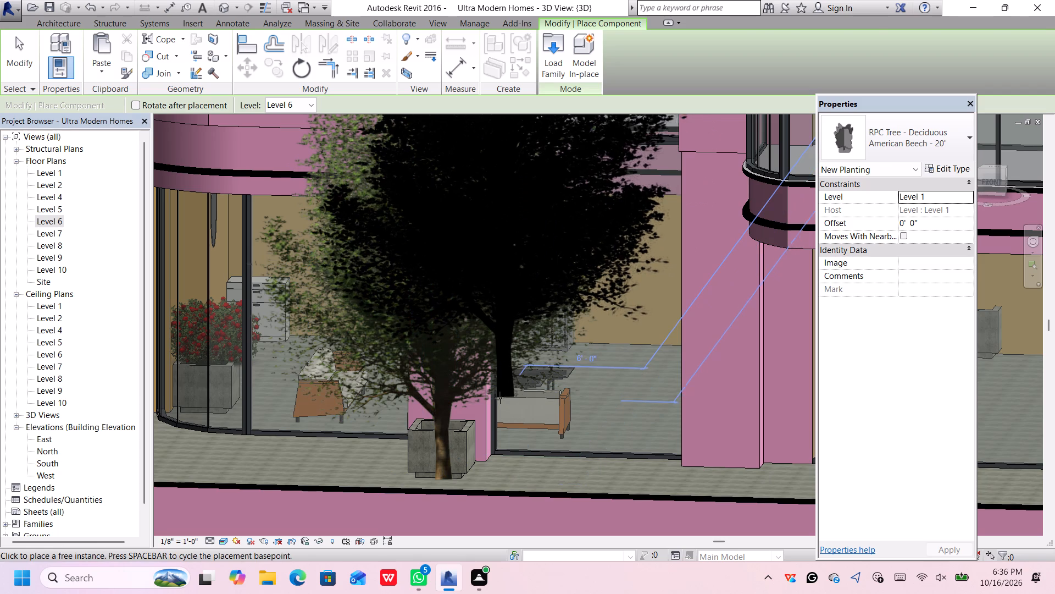
key(Escape)
Nudge the newly placed American Beech tree back toward the facade so its trunk stands within the planter.
click(440, 399)
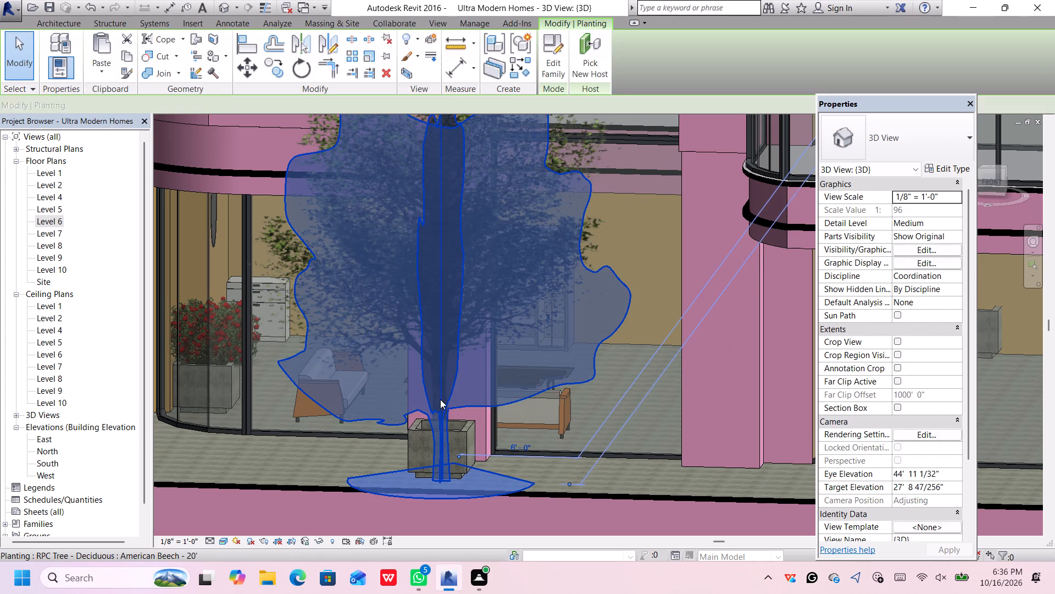
key(Up)
key(Up)
key(Up)
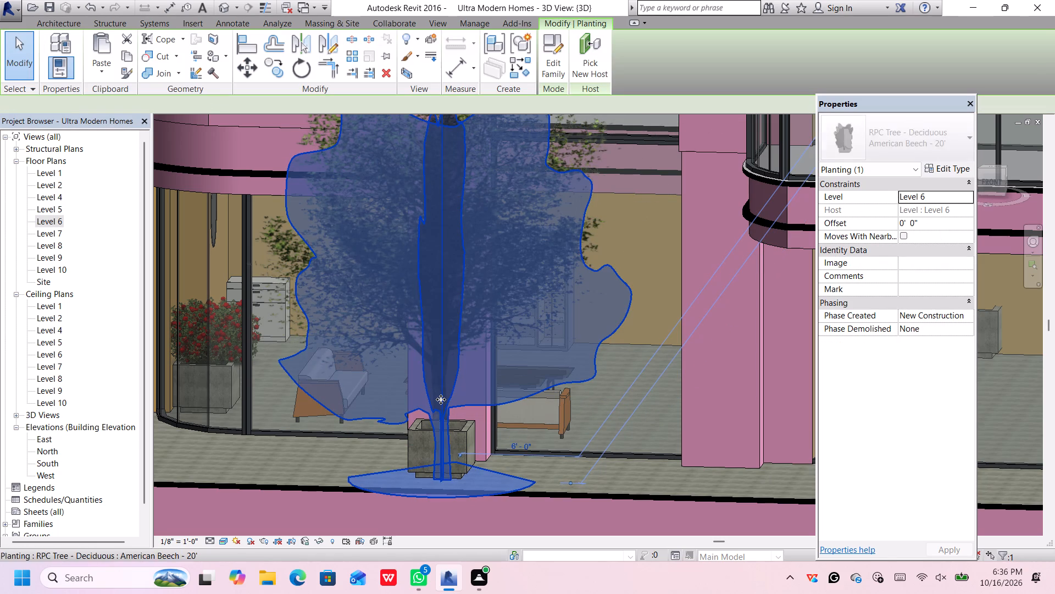
key(Up)
key(Up)
key(Up)
key(Up)
key(Up)
key(Up)
key(Up)
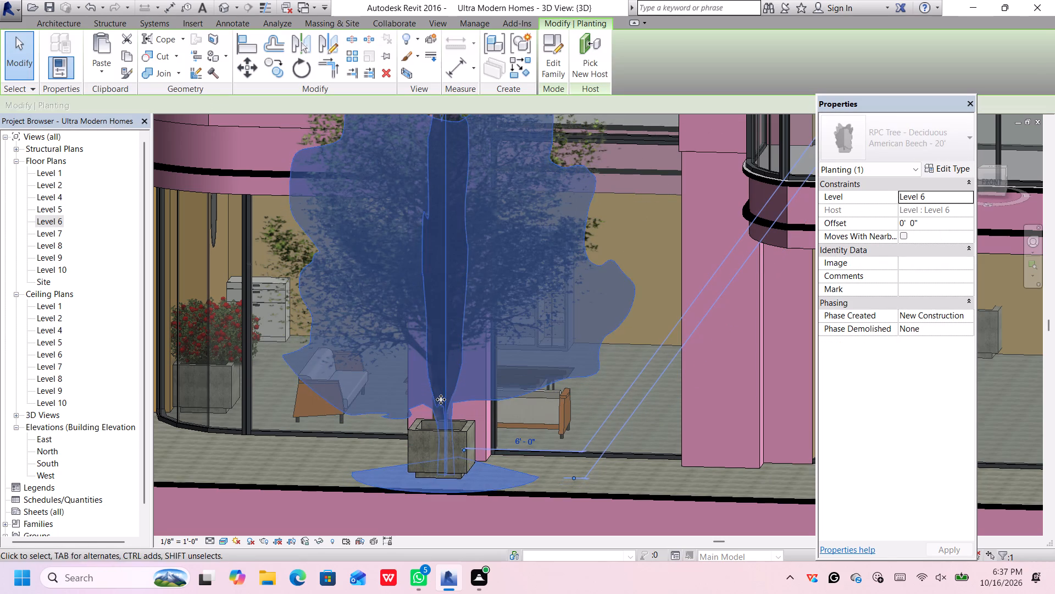
key(Up)
key(Up)
key(Up)
key(Up)
key(Up)
key(Up)
key(Up)
key(Up)
key(Up)
key(Up)
key(Up)
key(Up)
key(Up)
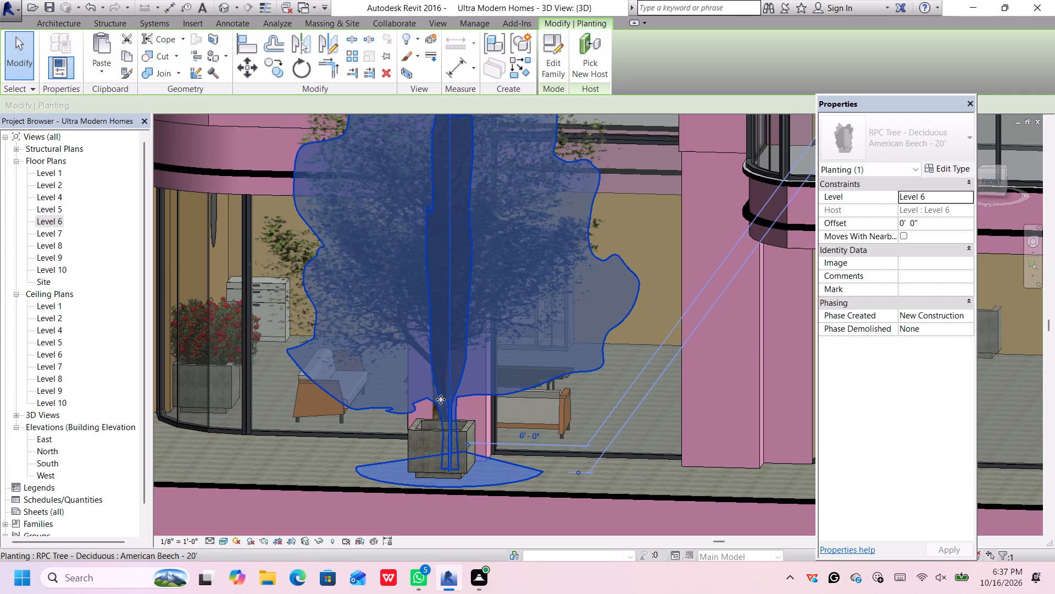
key(Up)
key(Up)
key(Up)
key(Up)
key(Up)
key(Up)
key(Up)
key(Up)
key(Up)
key(Up)
key(Up)
key(Up)
key(Up)
key(Up)
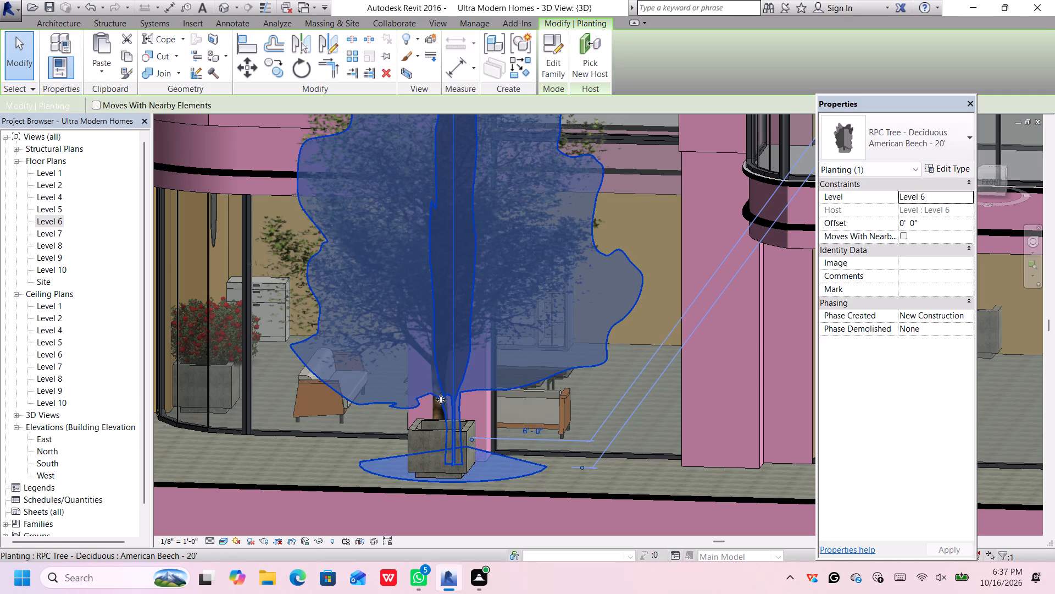
Nudge the same American Beech tree sideways along the facade to adjust its trunk within the planter's width.
key(Left)
key(Left)
key(Left)
key(Left)
key(Left)
key(Left)
key(Left)
key(Left)
key(Left)
key(Left)
key(Left)
key(Left)
key(Left)
key(Left)
key(Left)
key(Left)
key(Left)
key(Left)
key(Left)
key(Left)
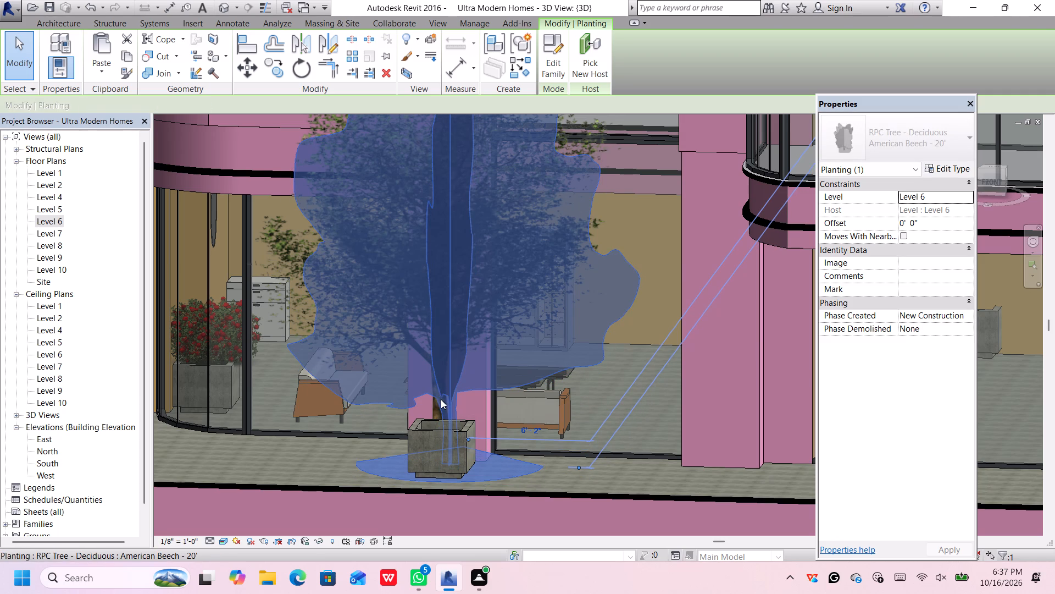
key(Right)
key(Right)
key(Right)
key(Right)
key(Right)
key(Right)
key(Right)
key(Right)
key(Right)
key(Right)
key(Right)
key(Right)
key(Right)
key(Right)
key(Right)
key(Right)
key(Right)
key(Right)
key(Right)
key(Right)
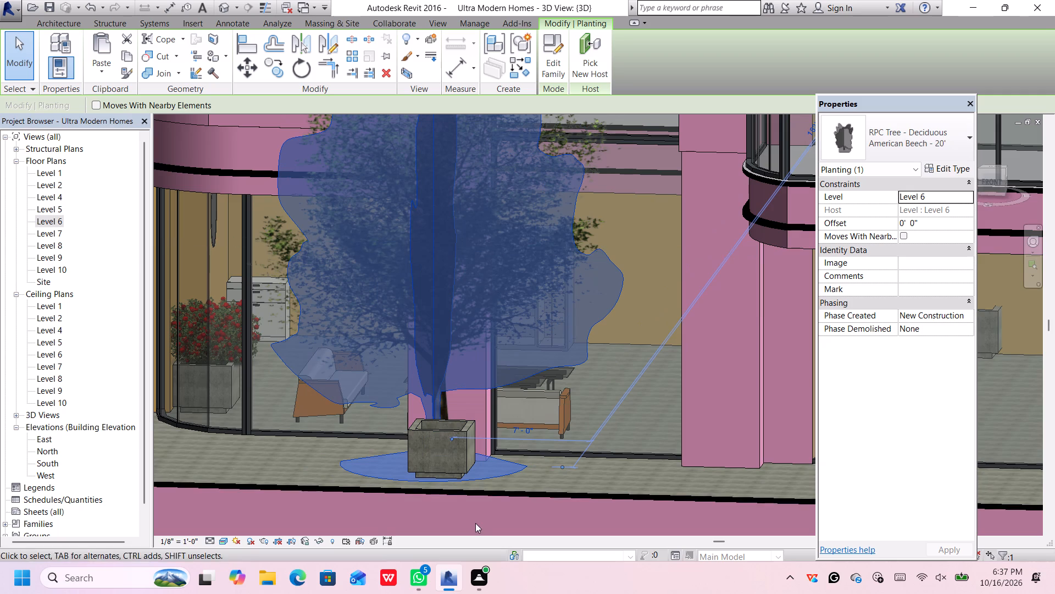
scroll(484, 498, down, 7)
middle_drag(493, 481, 481, 420)
click(217, 469)
Nudge the American Beech tree in the terrace planter slightly forward, toward the terrace edge.
scroll(508, 448, up, 2)
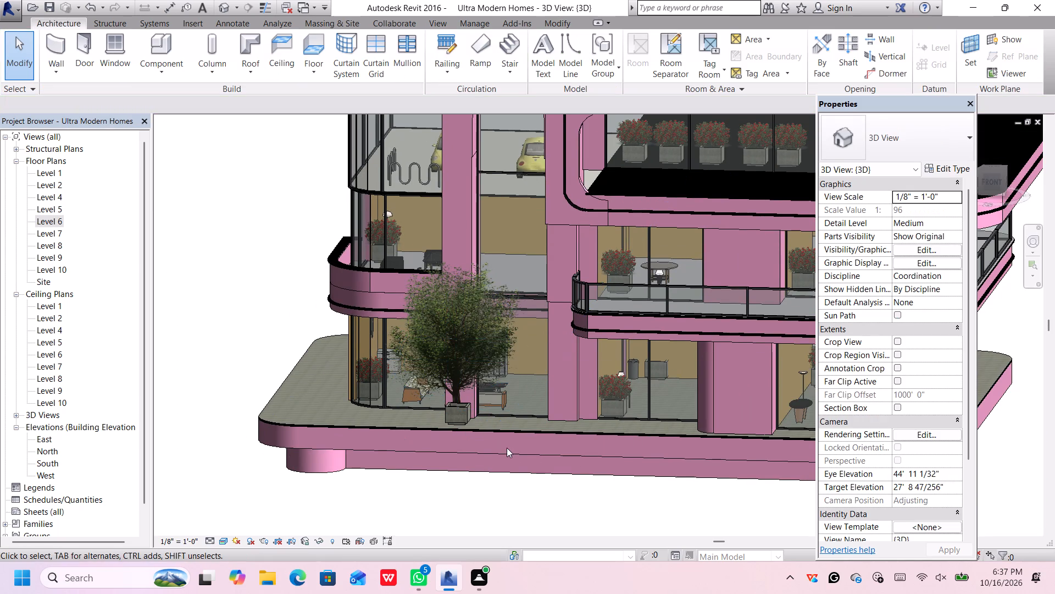
scroll(507, 448, up, 2)
scroll(450, 391, up, 7)
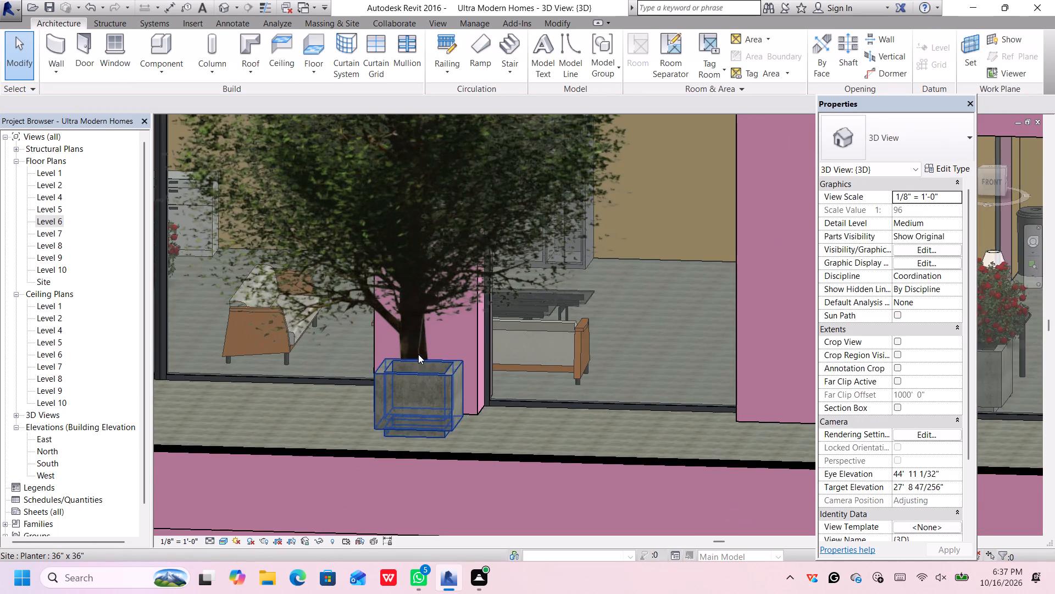
click(418, 348)
key(Down)
key(Down)
key(Down)
key(Down)
key(Down)
key(Down)
key(Down)
key(Down)
key(Down)
key(Down)
key(Down)
key(Down)
key(Down)
key(Down)
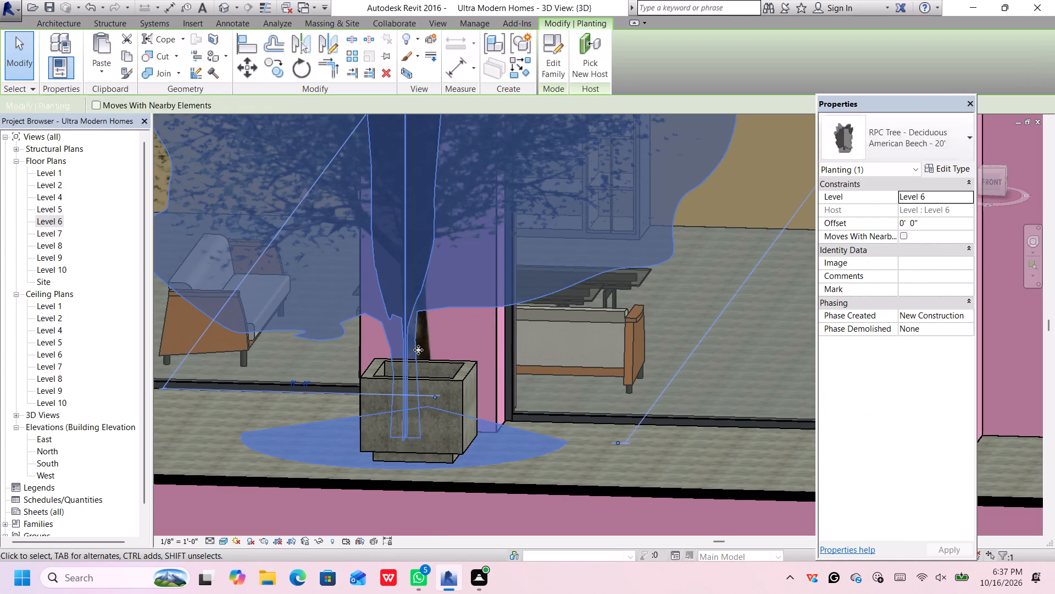
scroll(340, 475, down, 6)
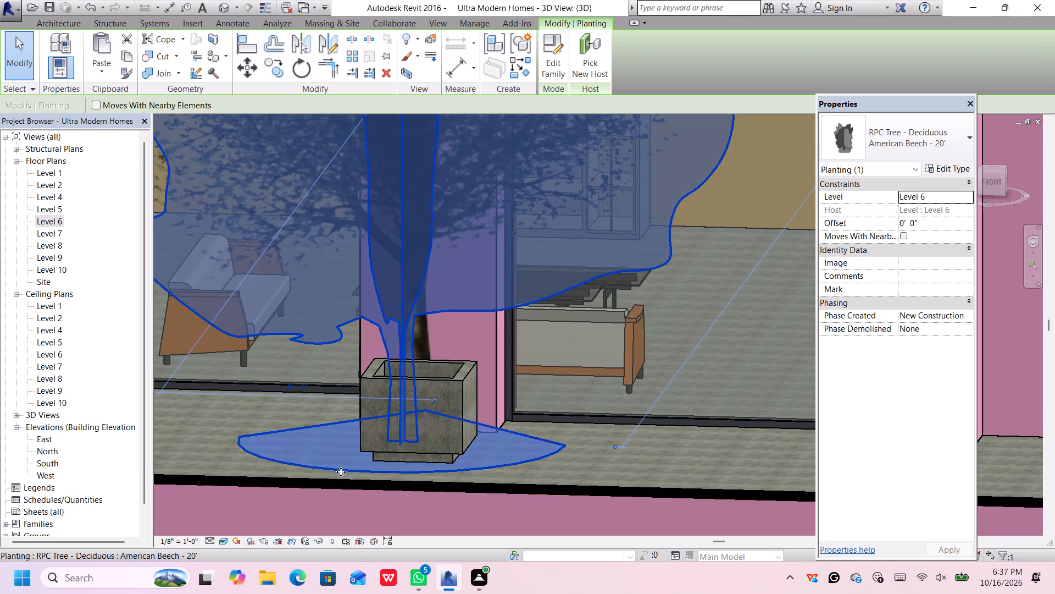
scroll(365, 466, down, 5)
scroll(410, 445, down, 2)
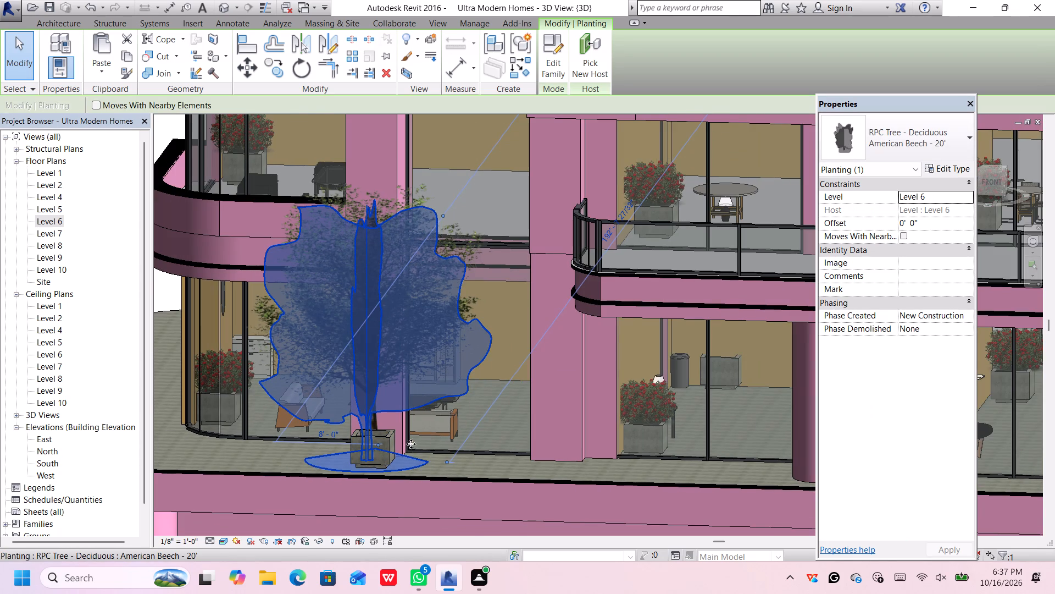
scroll(411, 444, down, 3)
click(260, 317)
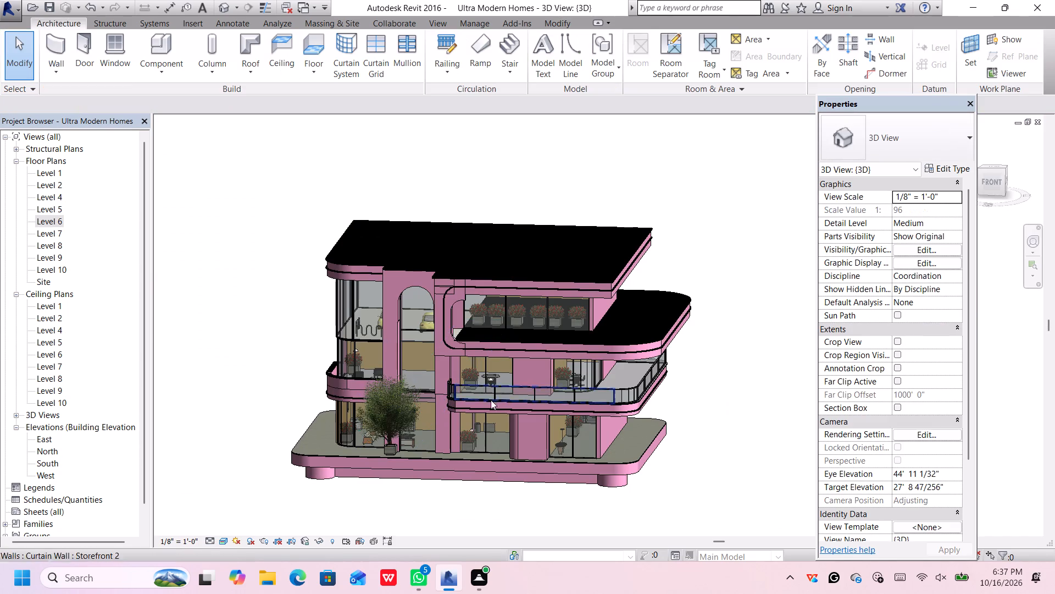
Delete the American Beech tree and the small planter that stand away from the house in the top view.
scroll(421, 423, up, 4)
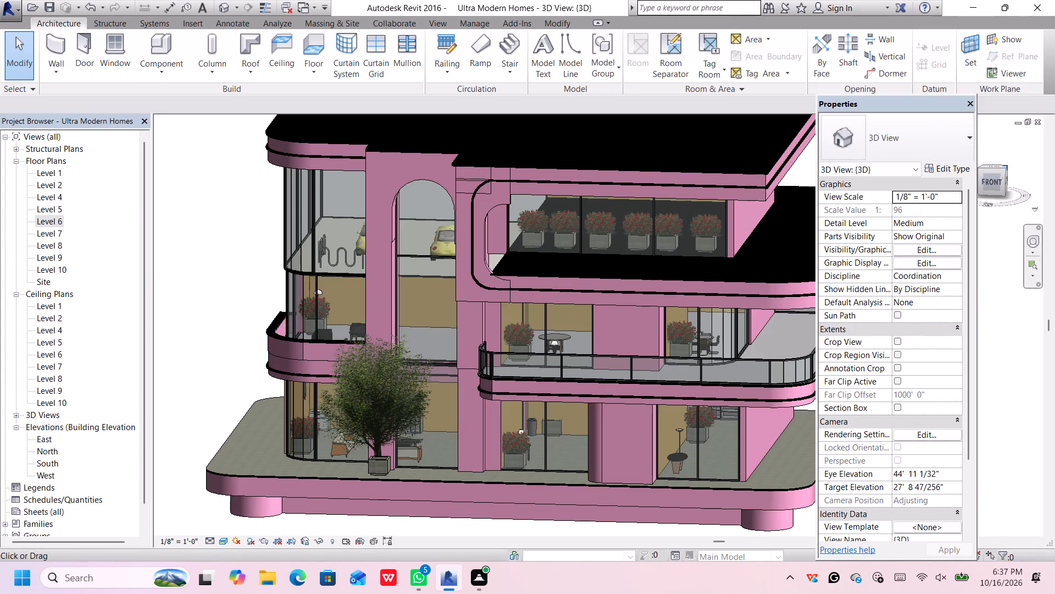
click(993, 167)
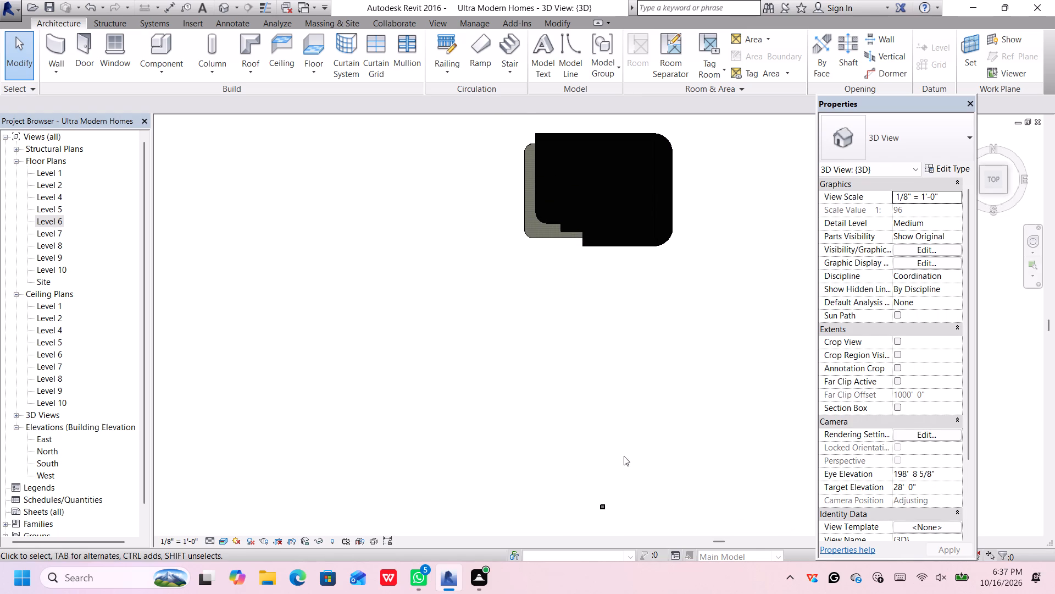
middle_drag(615, 469, 598, 438)
middle_click(598, 437)
scroll(587, 475, up, 3)
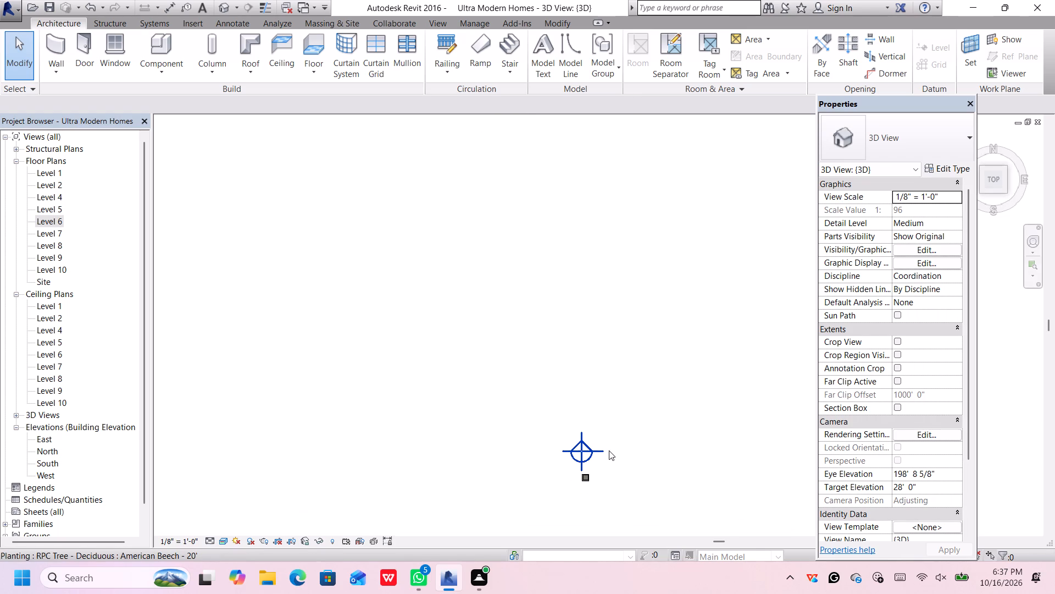
scroll(606, 455, down, 6)
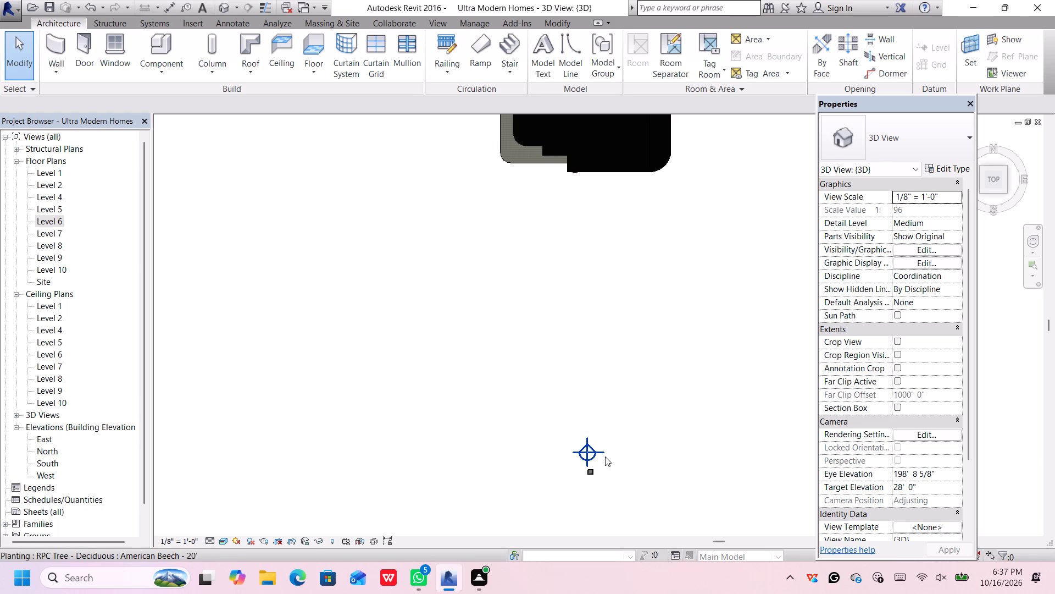
scroll(605, 457, down, 4)
drag(622, 414, 550, 512)
key(Delete)
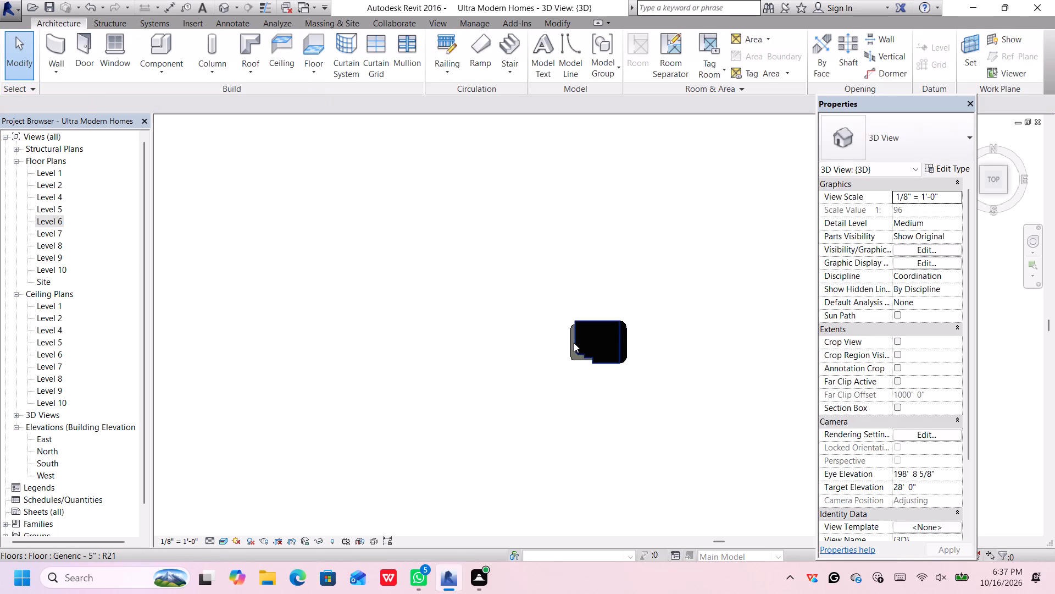
Place a 36" x 36" Planter on Level 6 in the stepped inner corner of the house's front outline, in plan.
scroll(580, 343, up, 16)
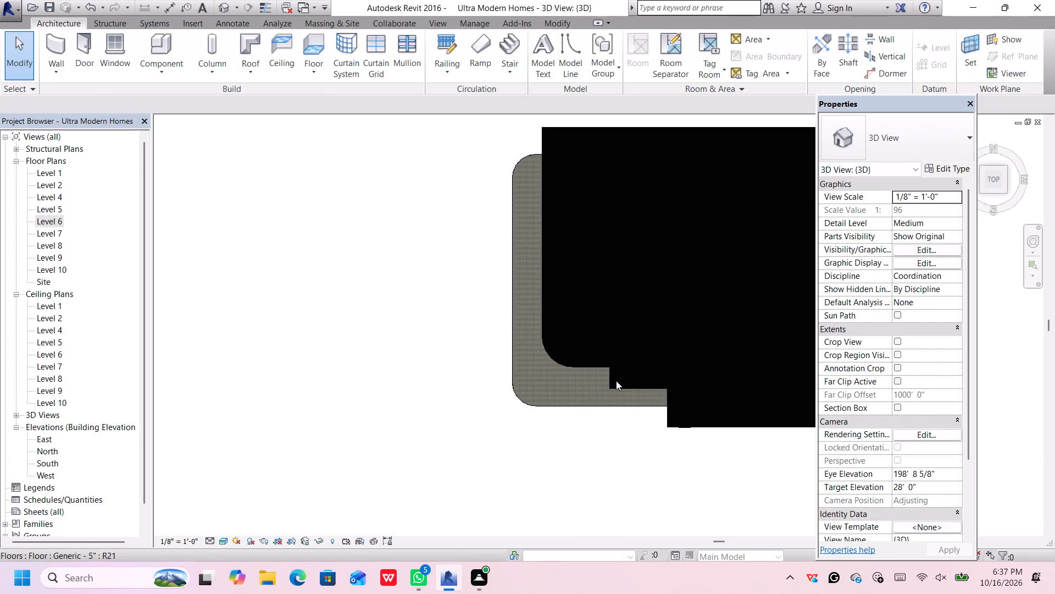
middle_drag(619, 382, 335, 371)
middle_click(335, 371)
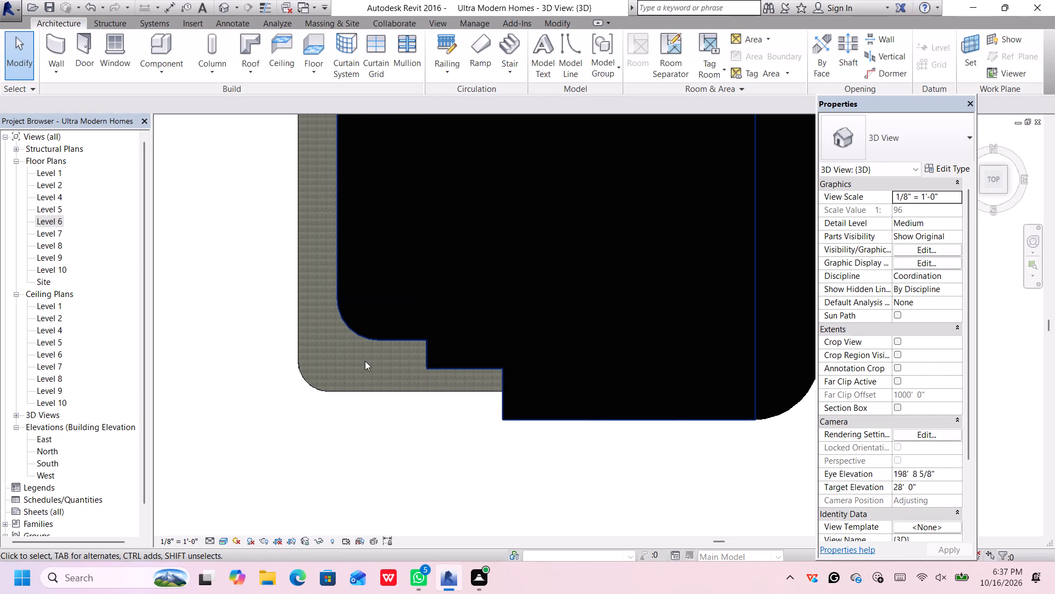
click(161, 50)
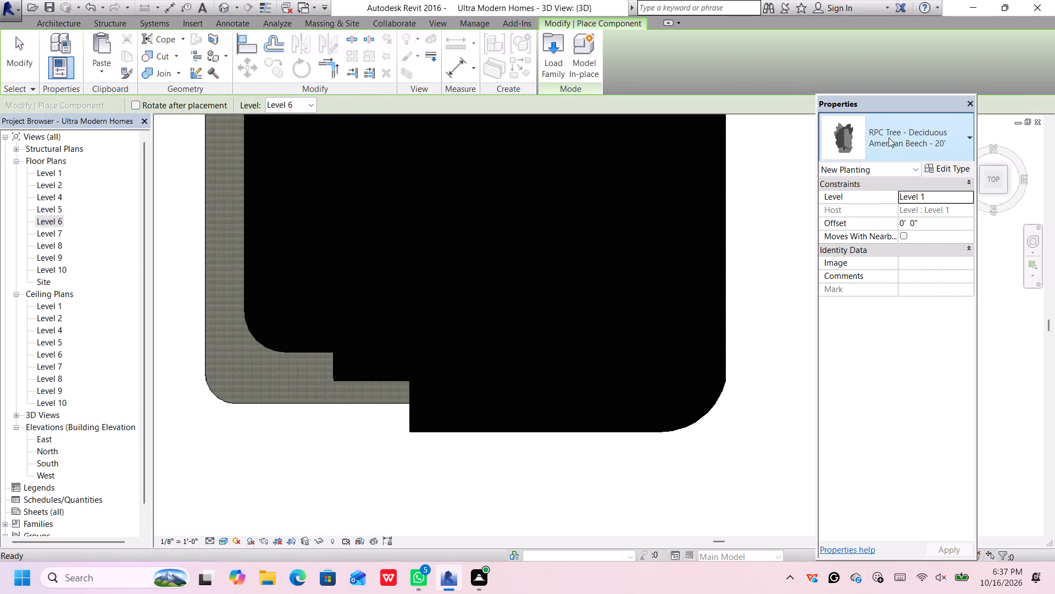
click(923, 145)
scroll(874, 313, up, 20)
scroll(874, 313, up, 20)
scroll(874, 313, up, 3)
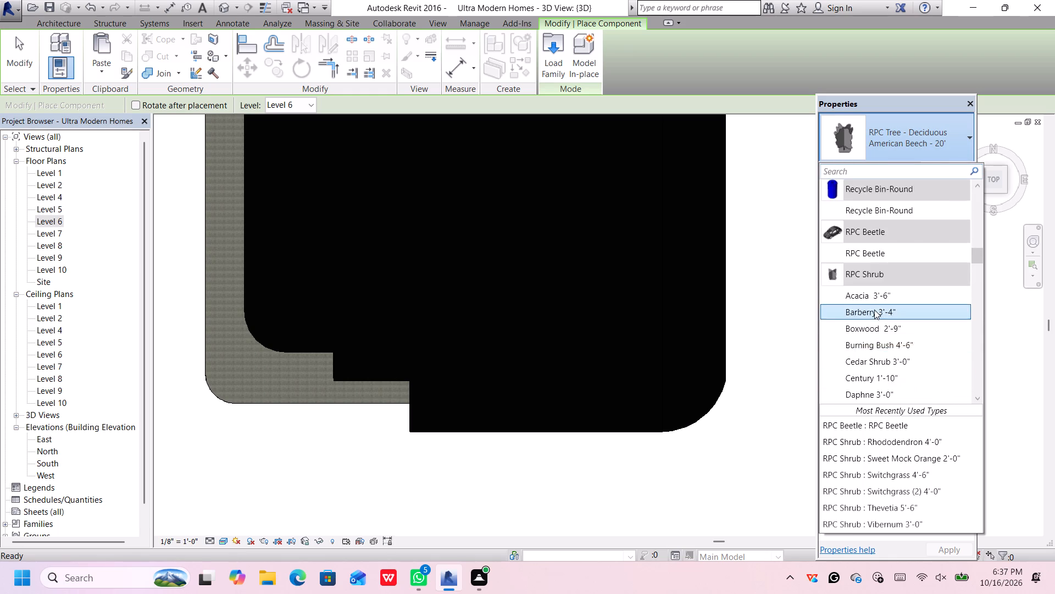
scroll(874, 310, up, 5)
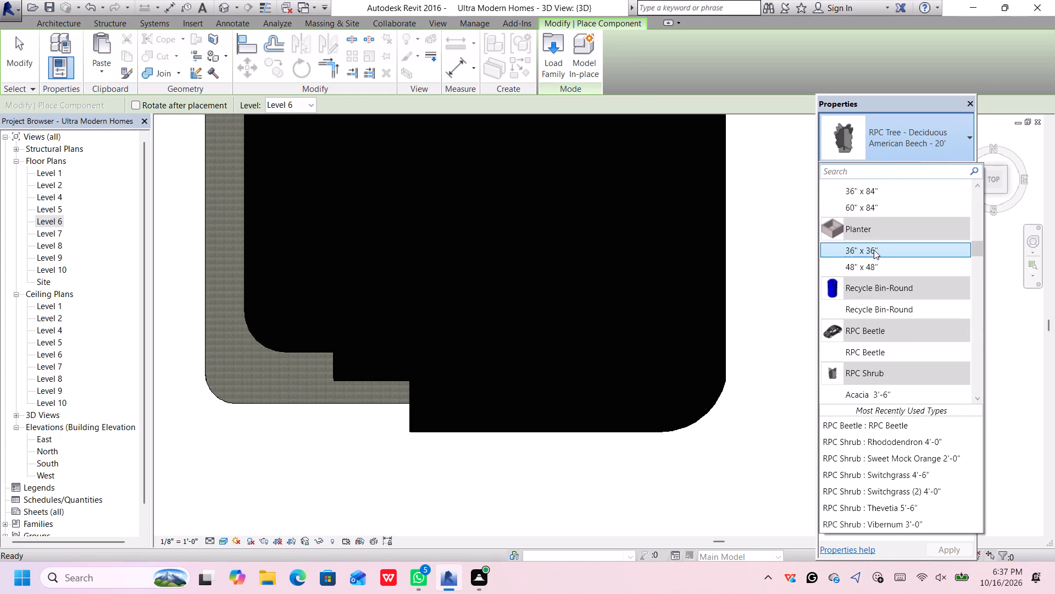
click(874, 250)
click(611, 75)
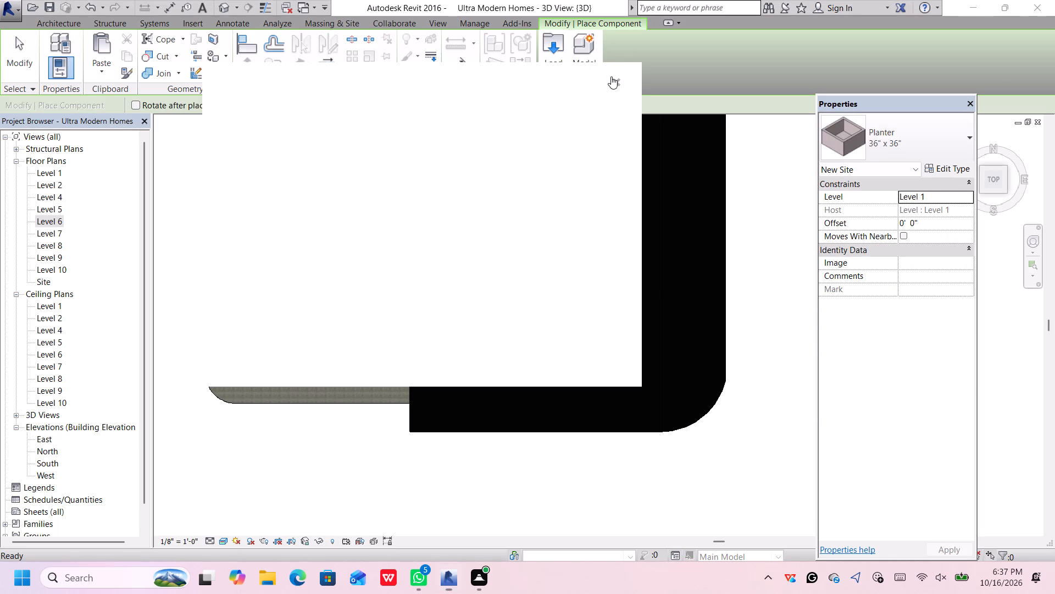
scroll(301, 379, up, 2)
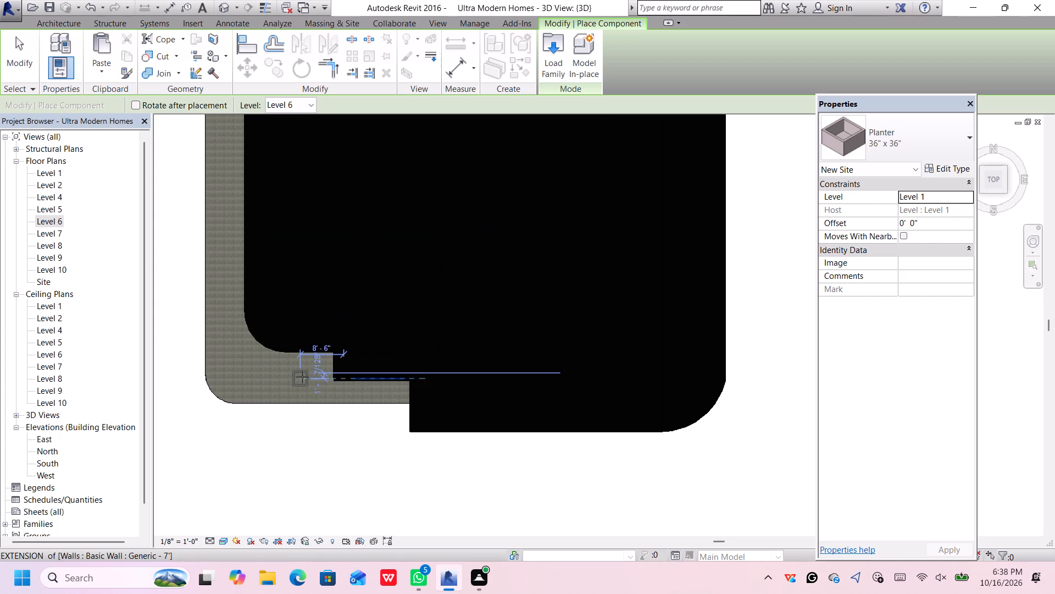
scroll(302, 377, up, 1)
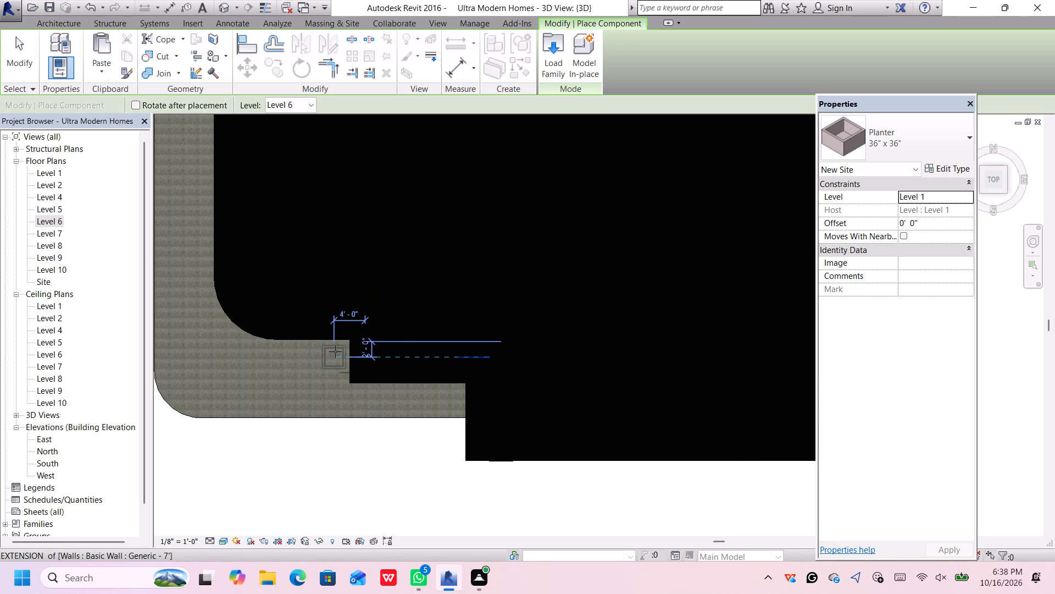
scroll(335, 351, up, 3)
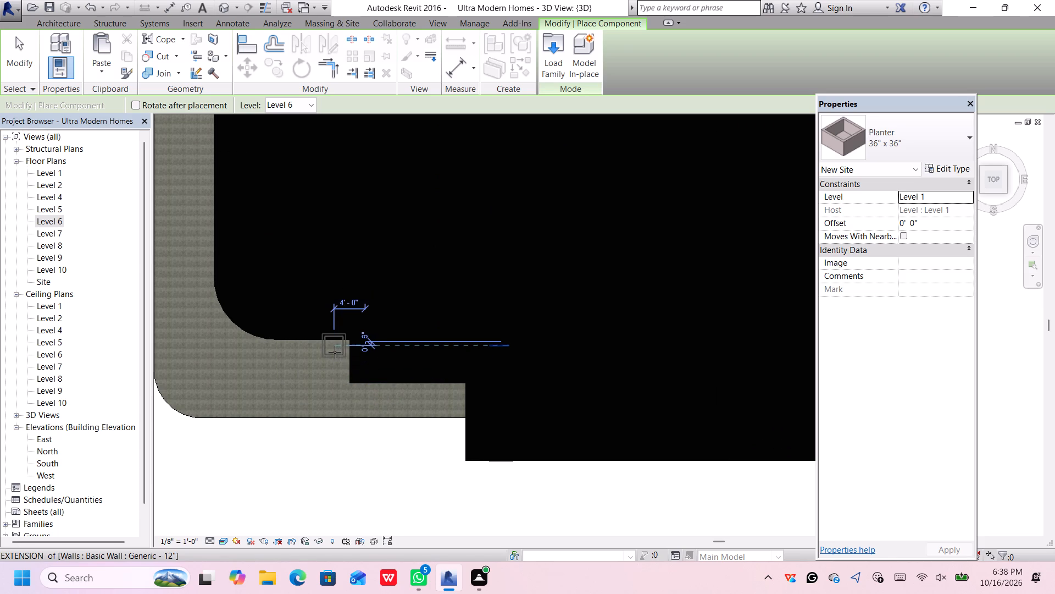
scroll(335, 352, up, 2)
click(335, 354)
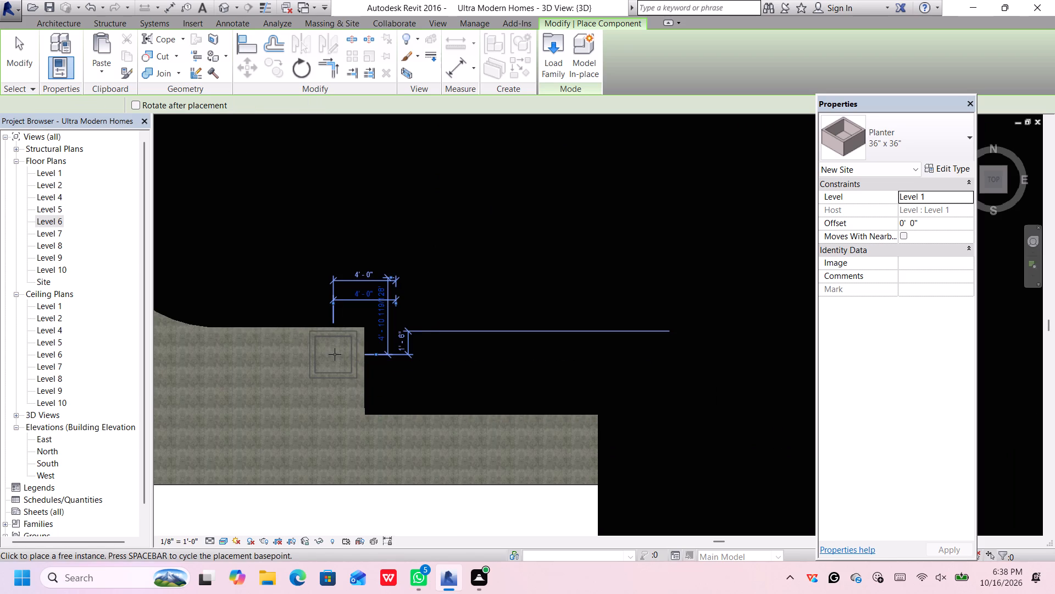
key(Escape)
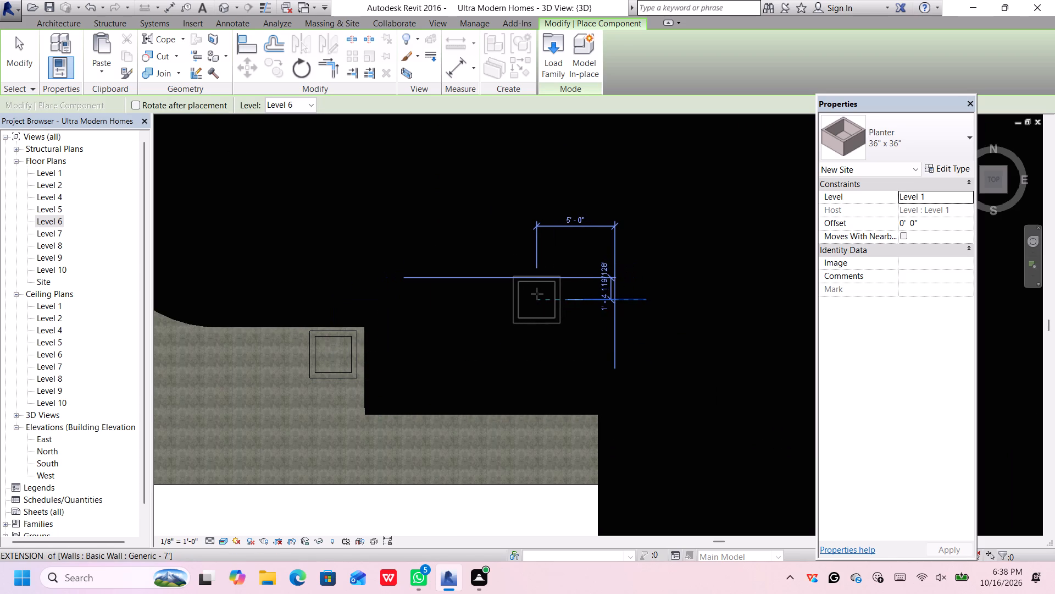
key(Escape)
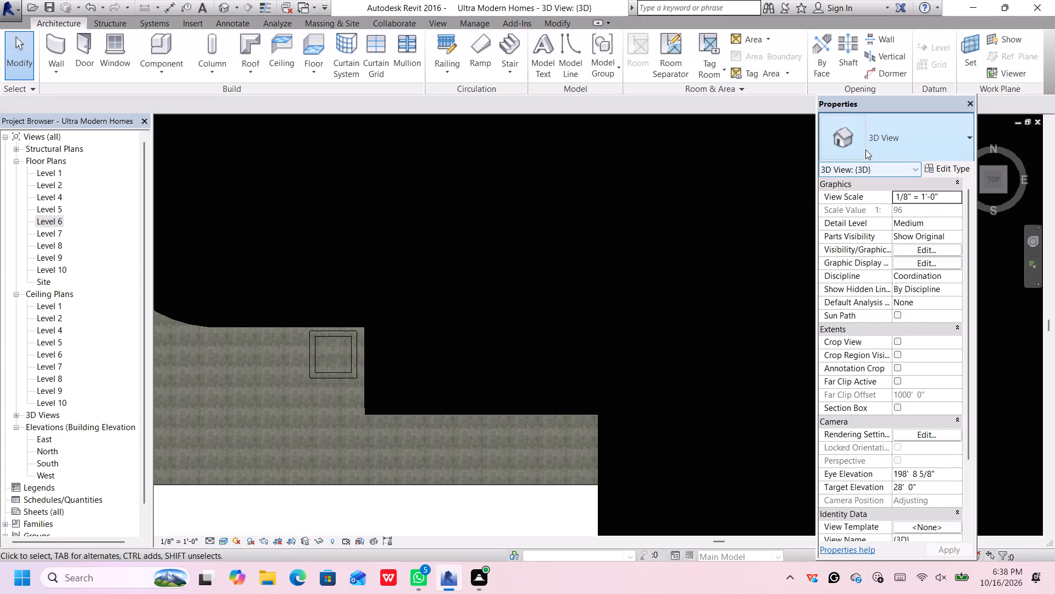
Place an RPC Tree - Deciduous, Blue Berry Elder - 15', inside the new 36" x 36" planter.
click(881, 132)
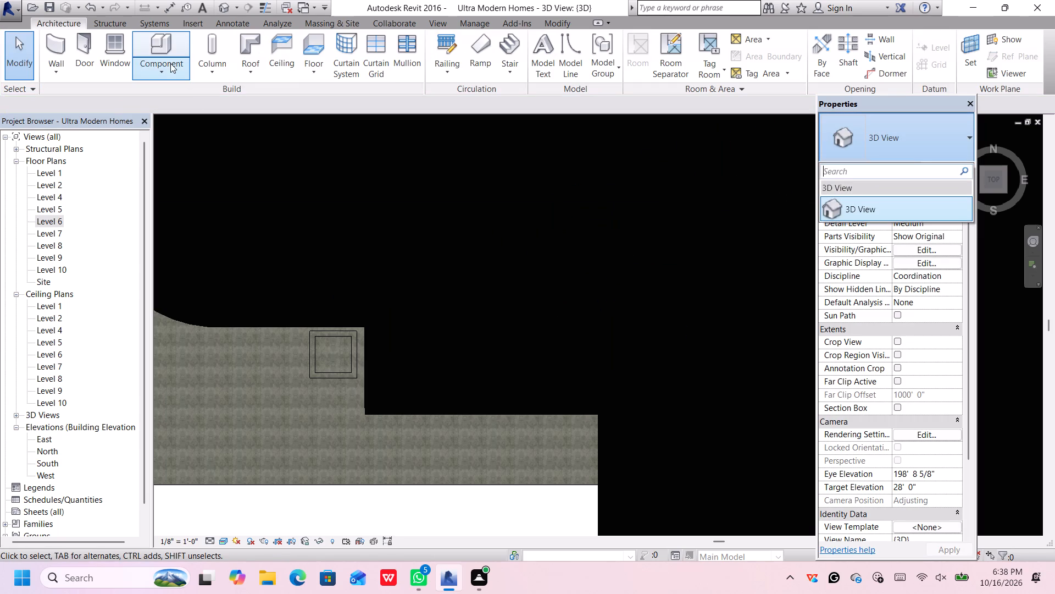
click(169, 48)
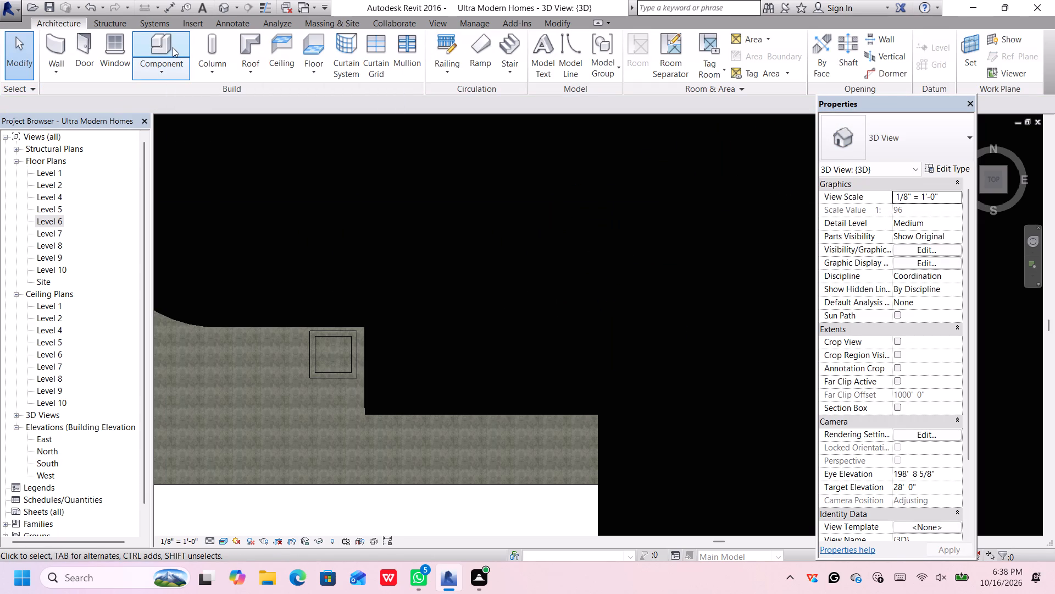
double_click(173, 47)
click(908, 146)
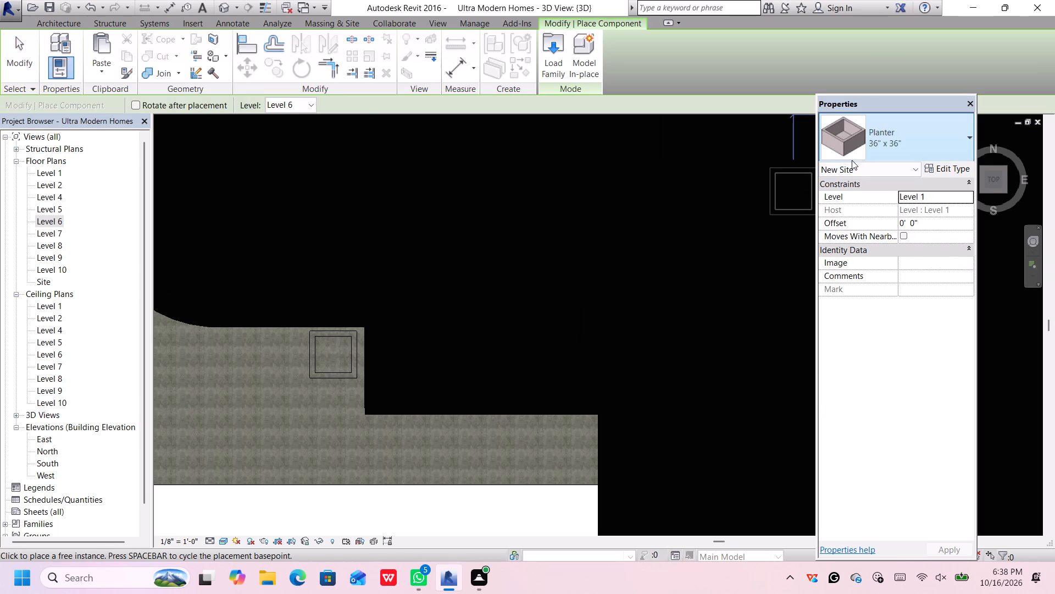
scroll(928, 382, down, 12)
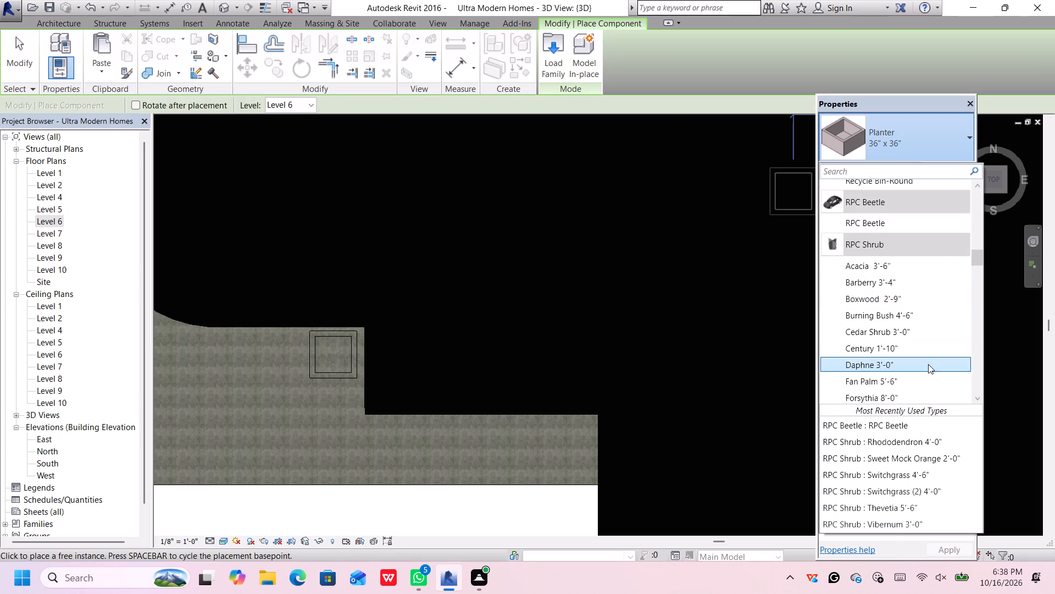
scroll(928, 364, down, 20)
scroll(928, 364, down, 13)
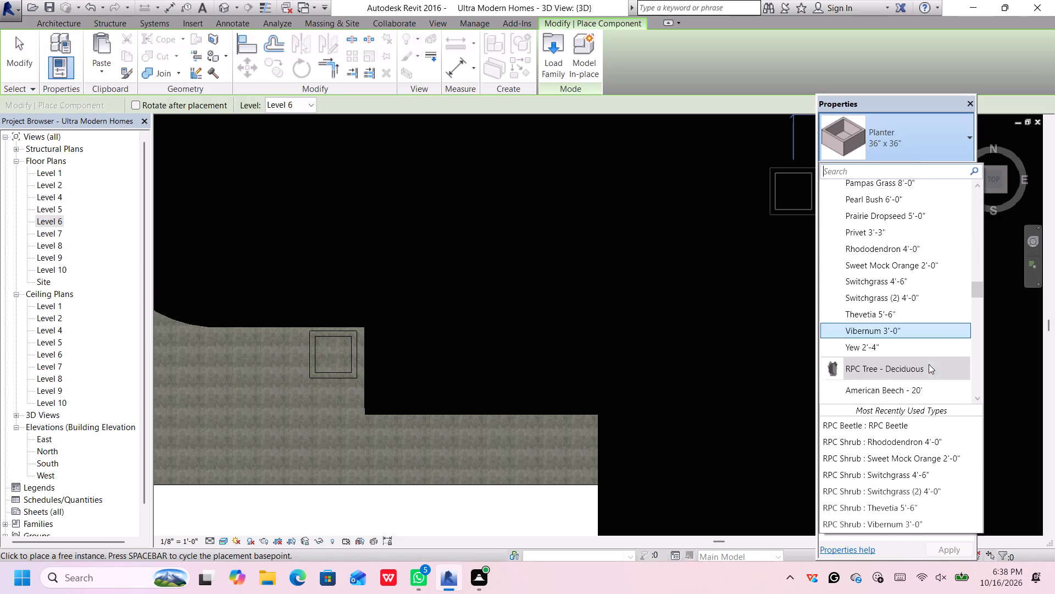
click(892, 342)
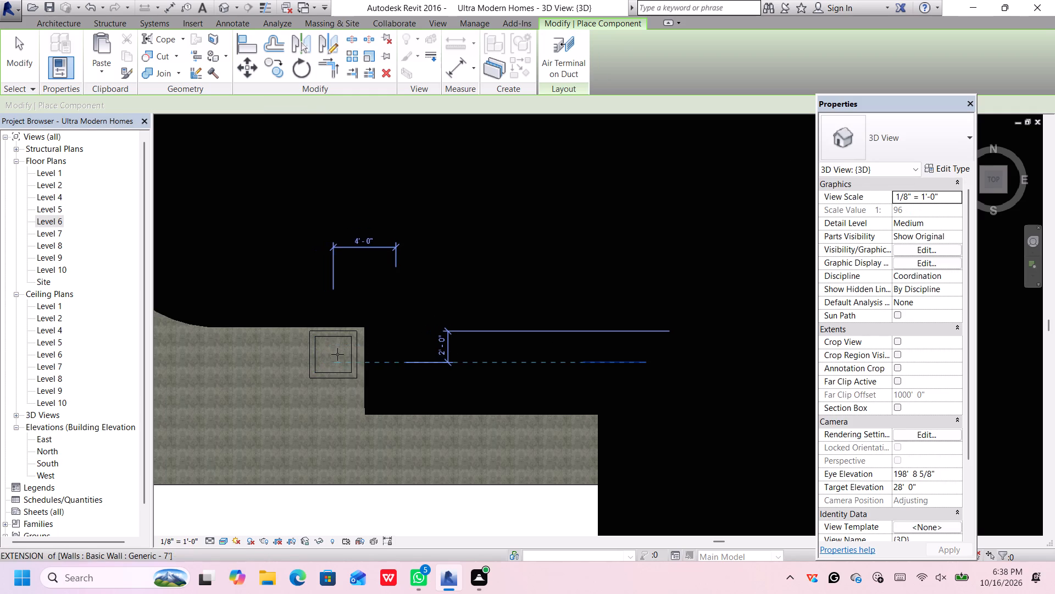
scroll(334, 359, down, 6)
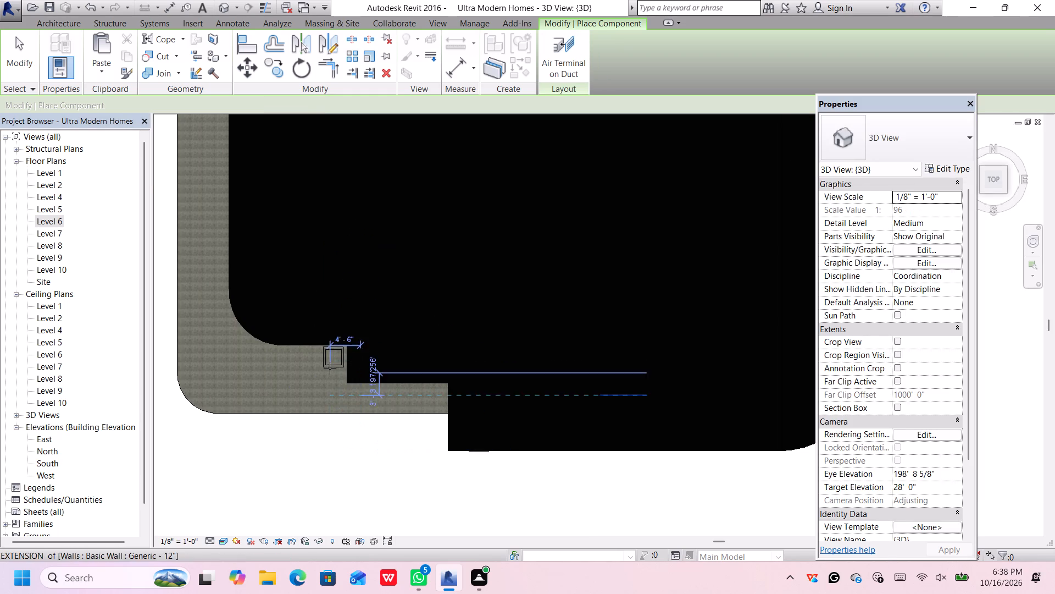
scroll(328, 363, up, 11)
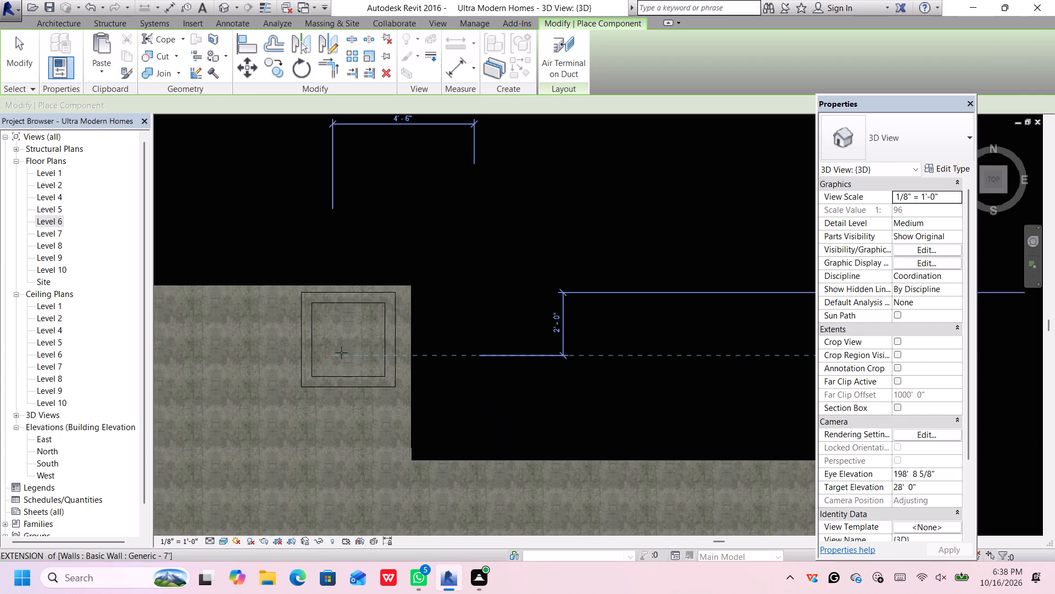
click(345, 339)
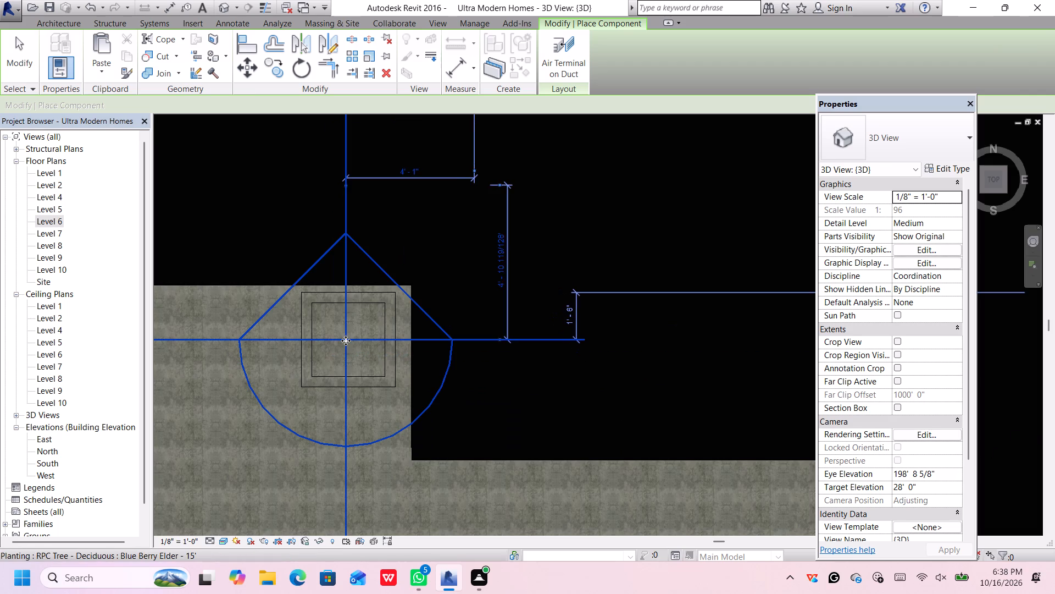
scroll(403, 406, down, 6)
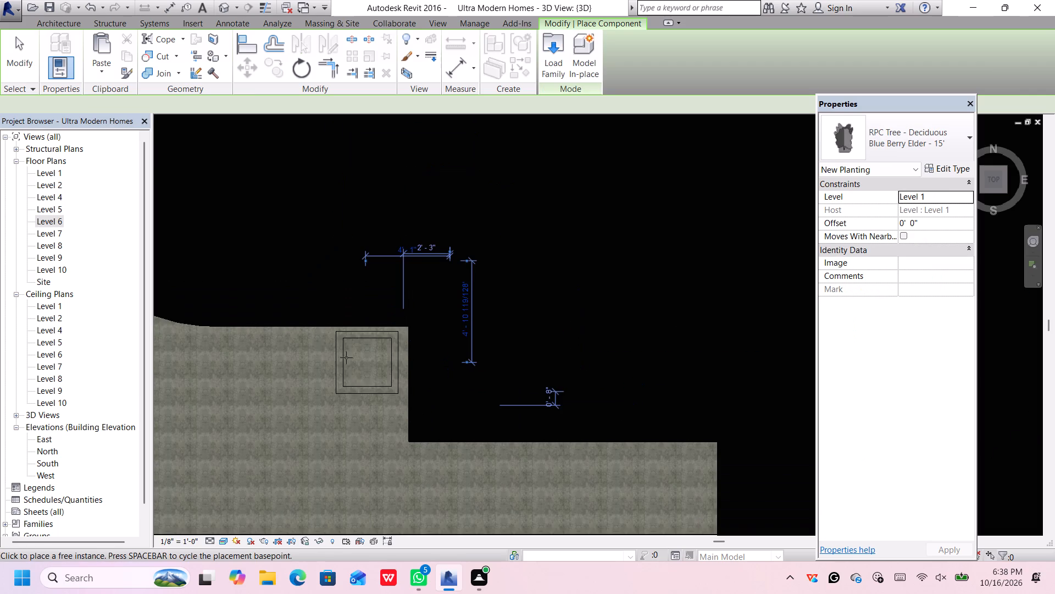
click(221, 4)
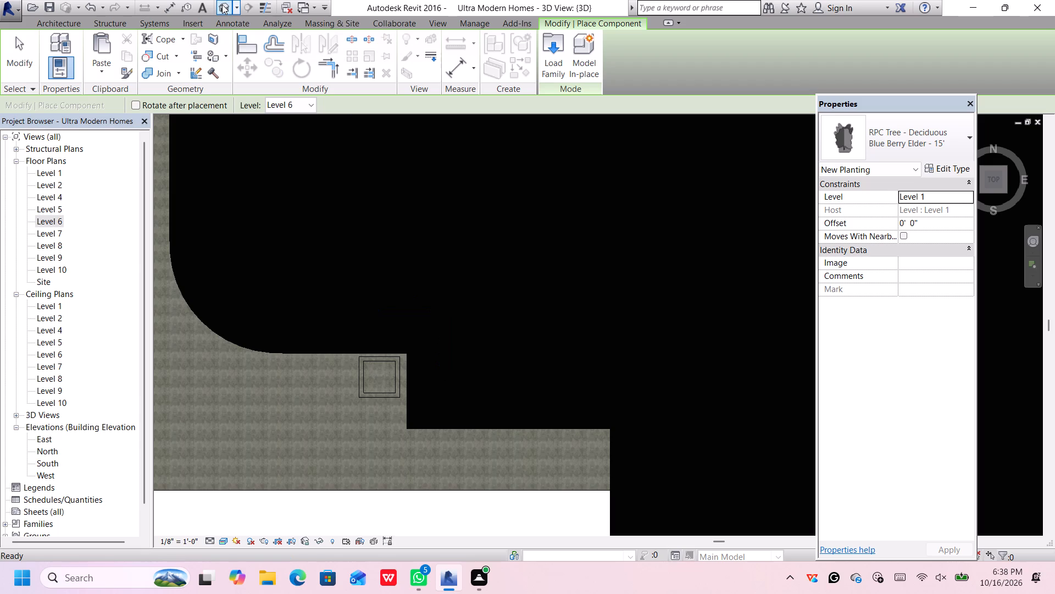
click(222, 4)
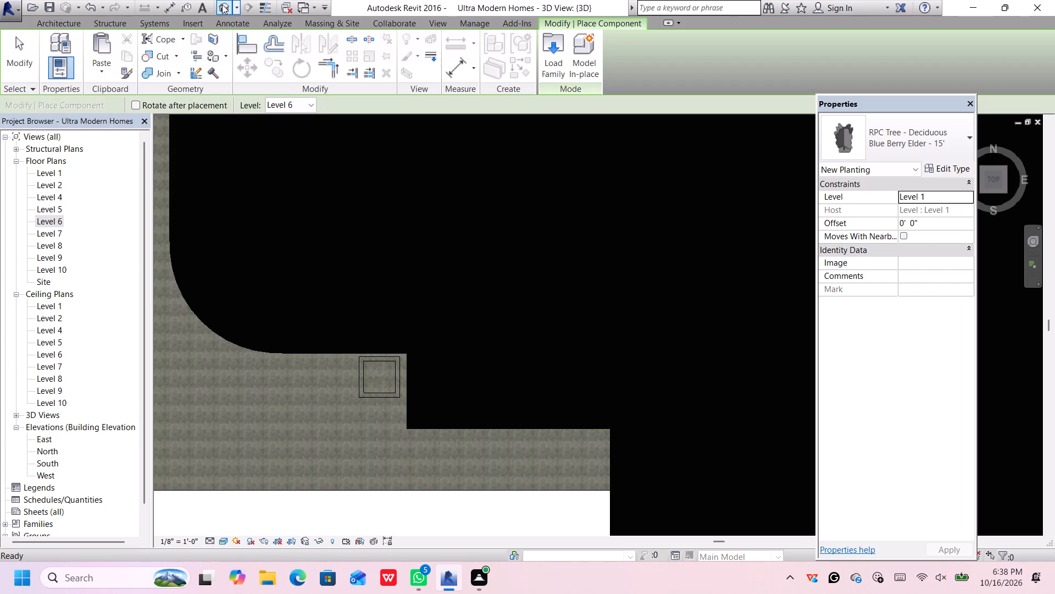
click(222, 4)
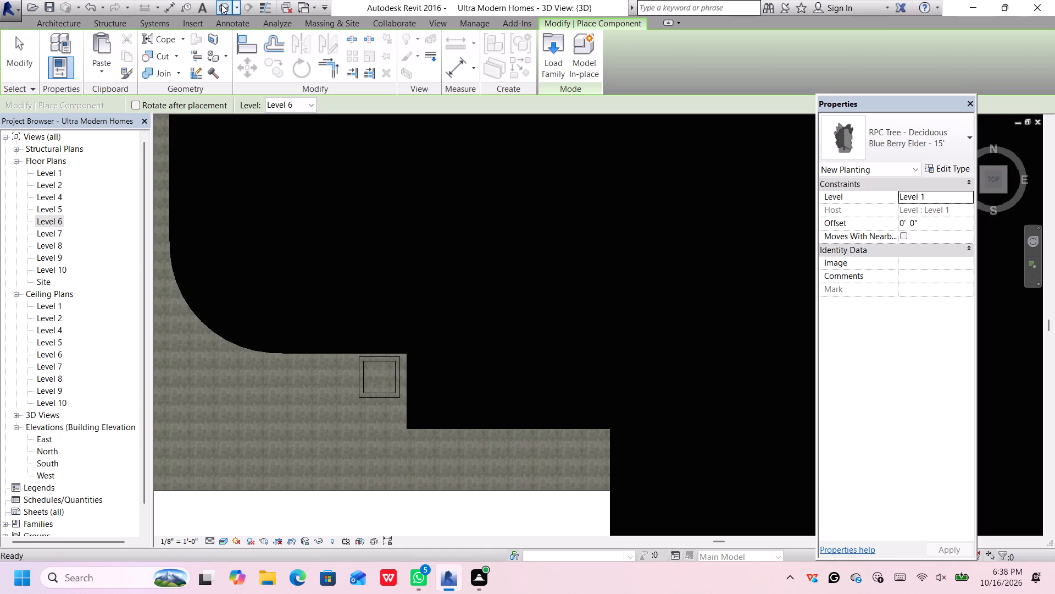
double_click(221, 4)
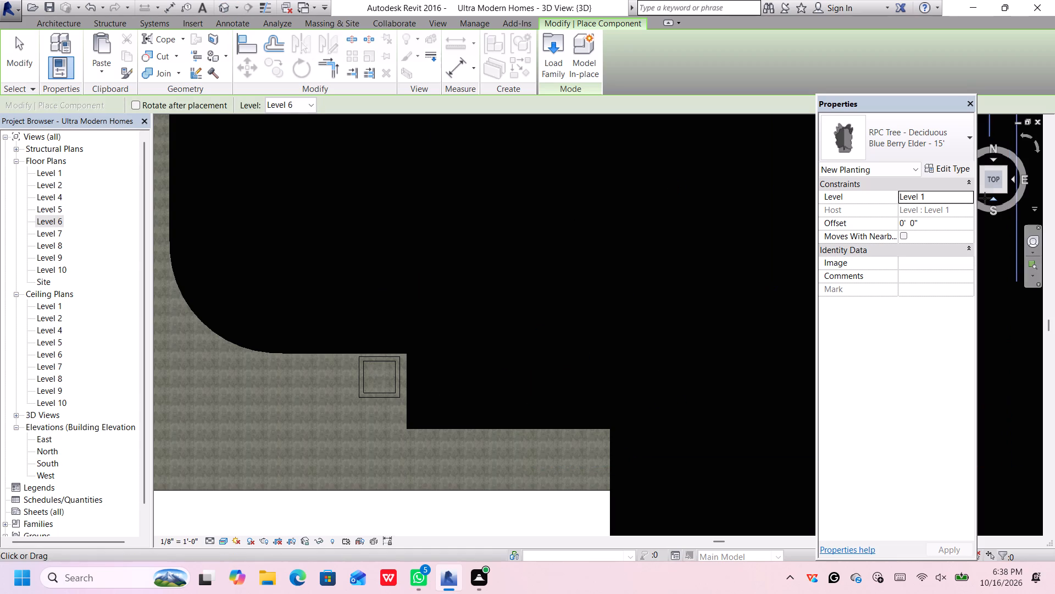
key(Escape)
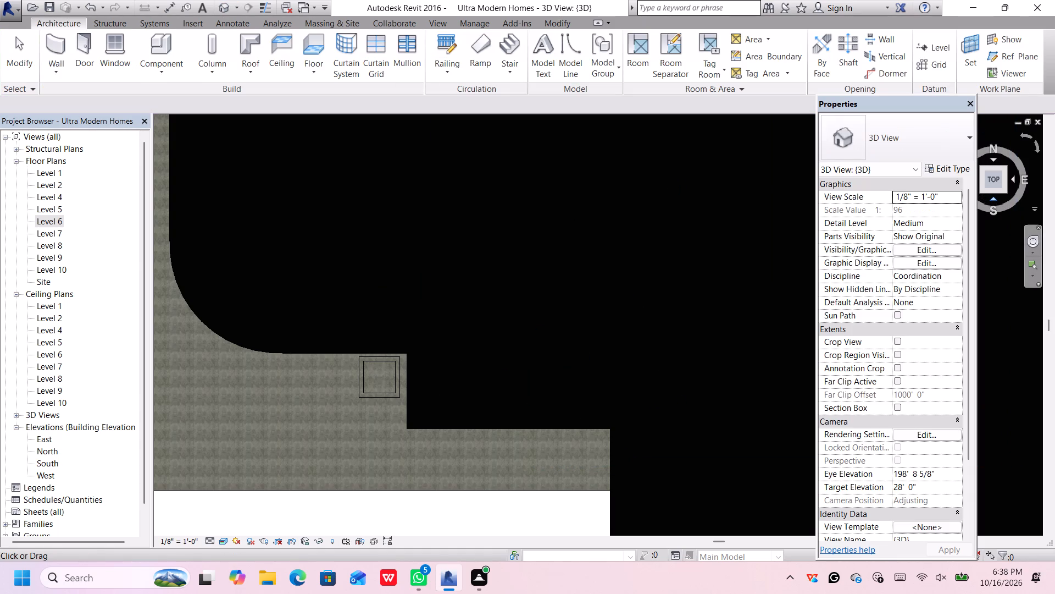
In the 3D view, set the new 36" x 36" planter's level to Level 1 and its offset to 3' 0".
click(982, 190)
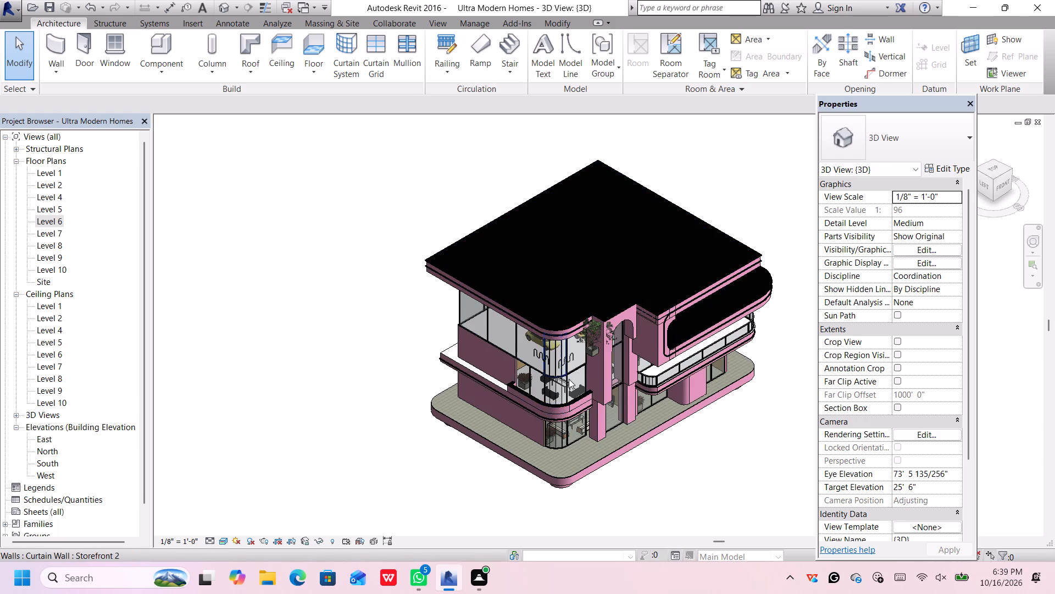
scroll(571, 376, up, 3)
click(595, 348)
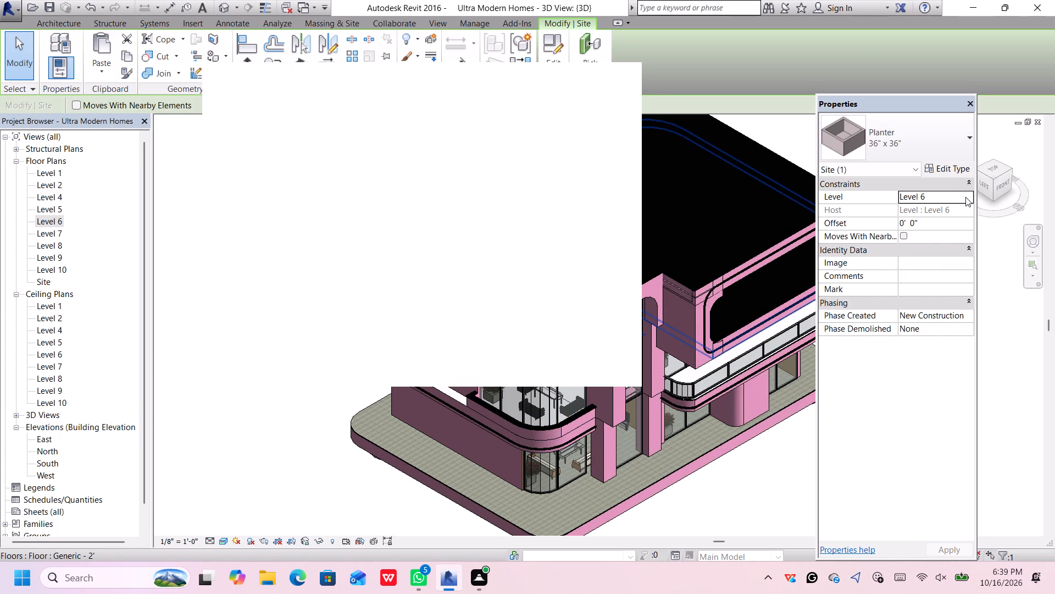
click(970, 196)
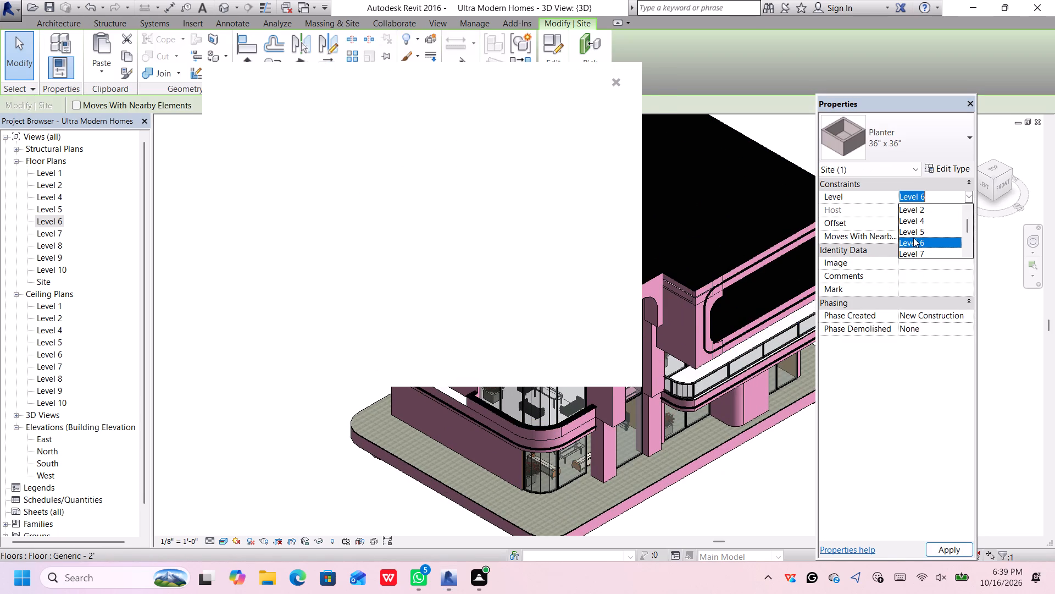
scroll(913, 238, up, 9)
click(928, 211)
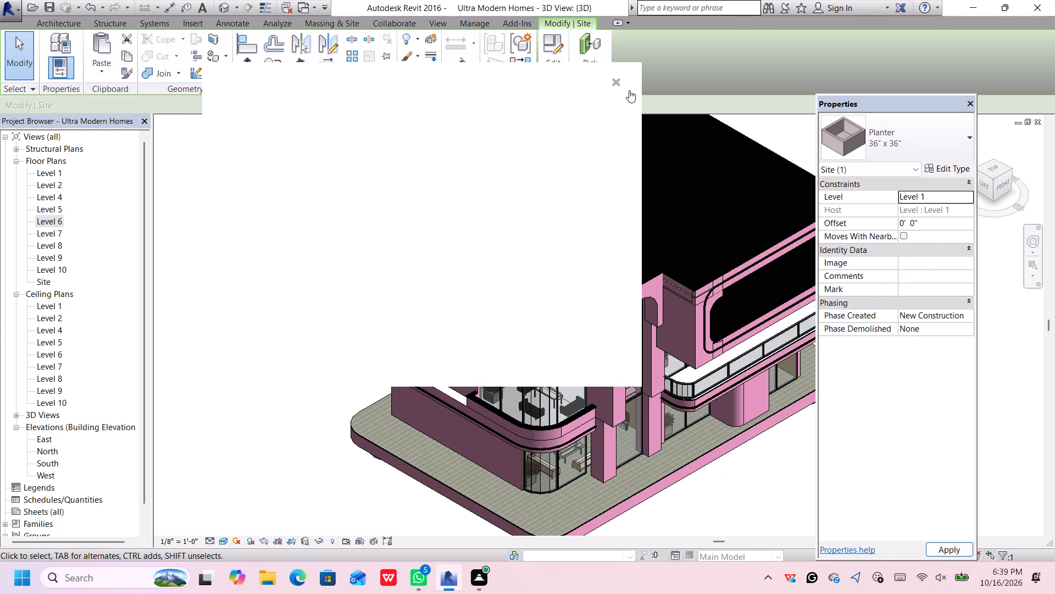
click(620, 82)
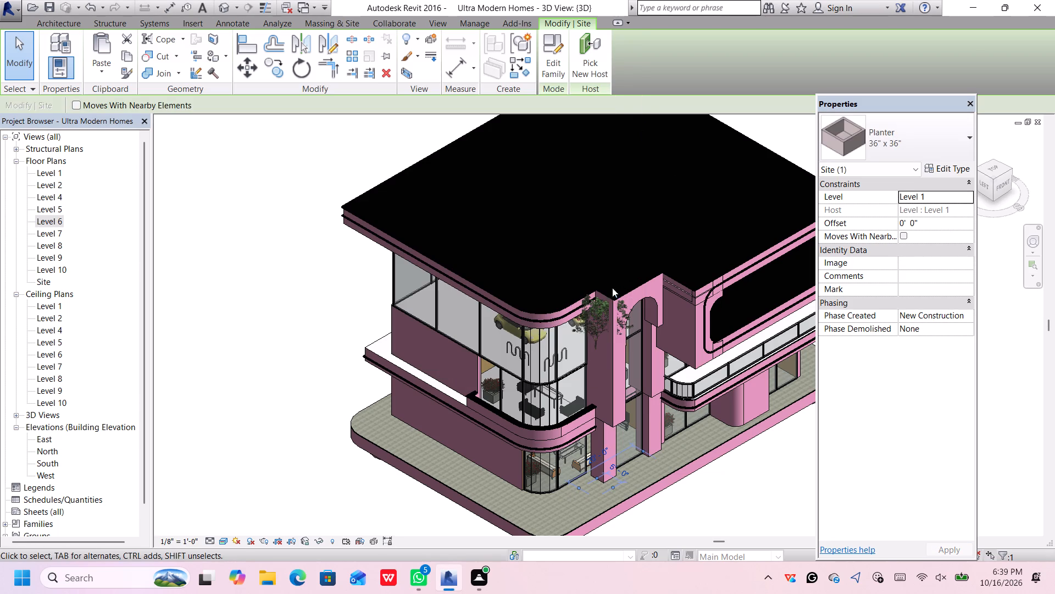
scroll(599, 494, up, 4)
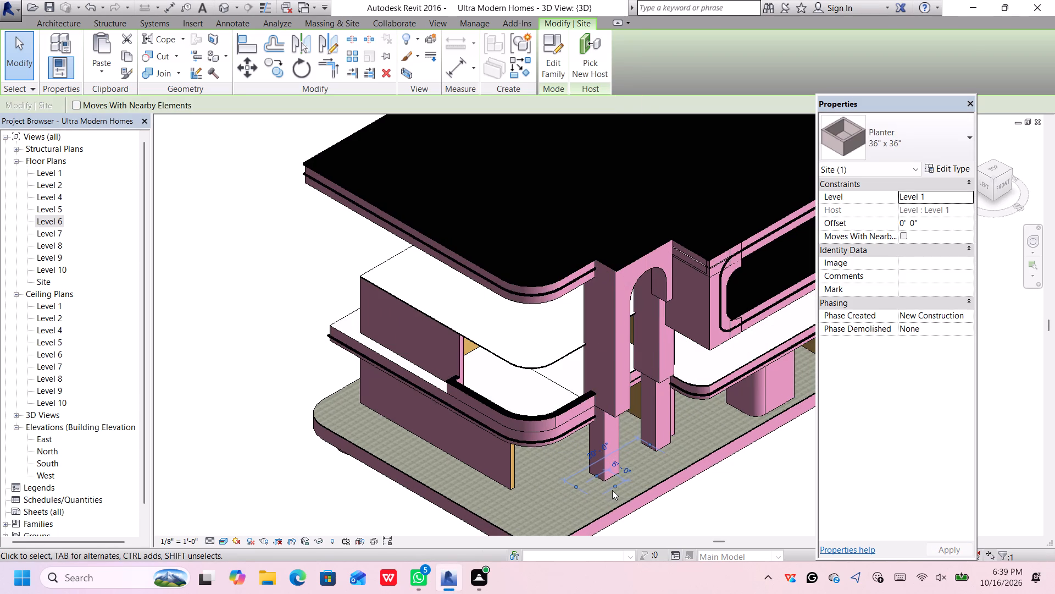
click(931, 219)
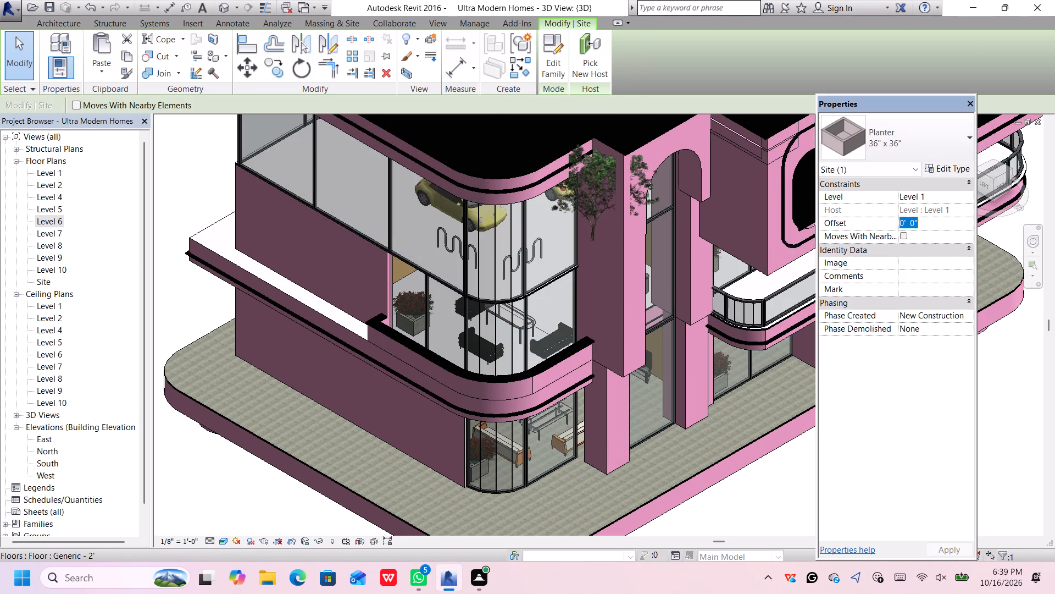
key(BackSpace)
key(3)
key(apostrophe)
key(Return)
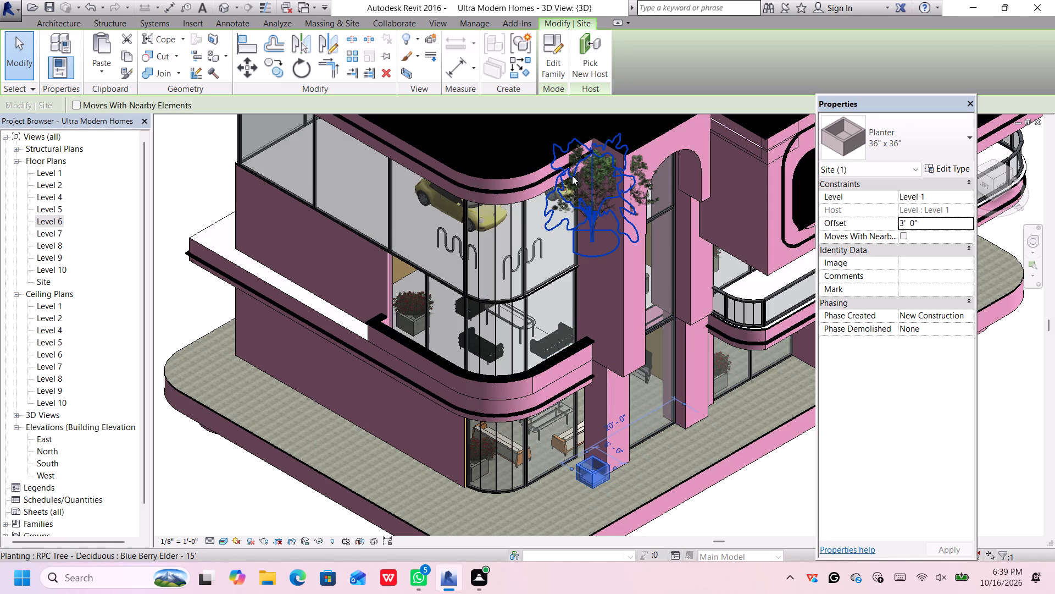
Set the Blue Berry Elder tree's level to Level 1 and its offset to 3' 0" to match its planter.
click(590, 188)
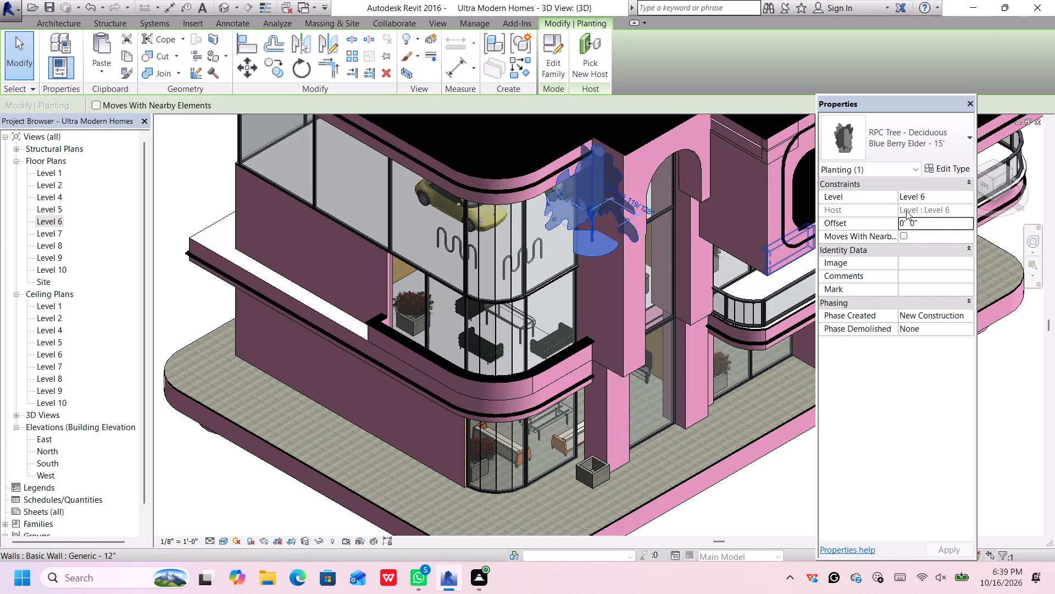
click(948, 200)
click(965, 202)
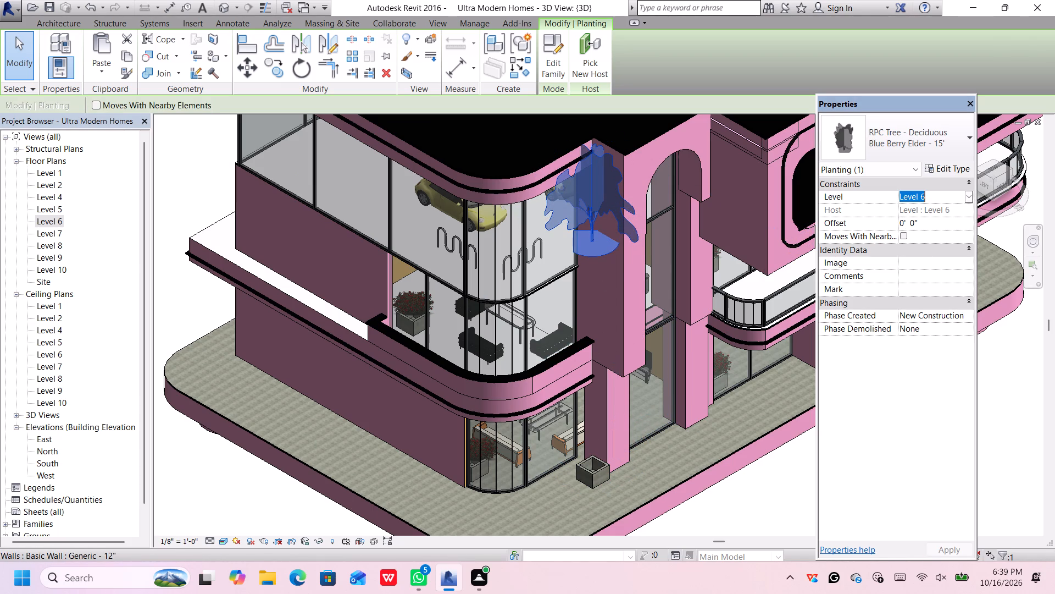
click(970, 195)
scroll(919, 218, up, 4)
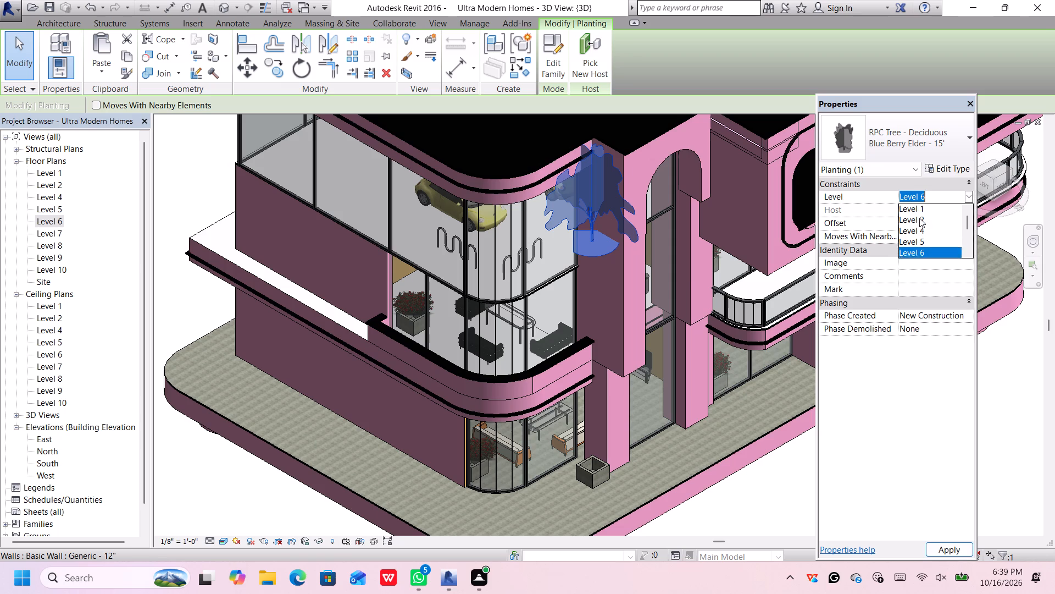
scroll(919, 218, up, 1)
click(923, 211)
click(927, 222)
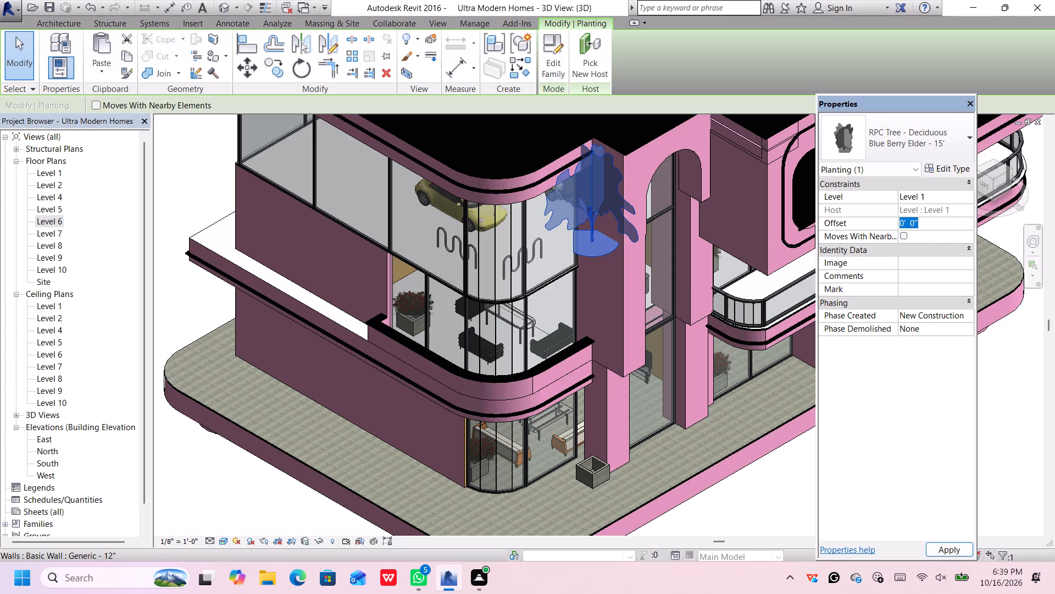
key(BackSpace)
key(3)
key(apostrophe)
key(Return)
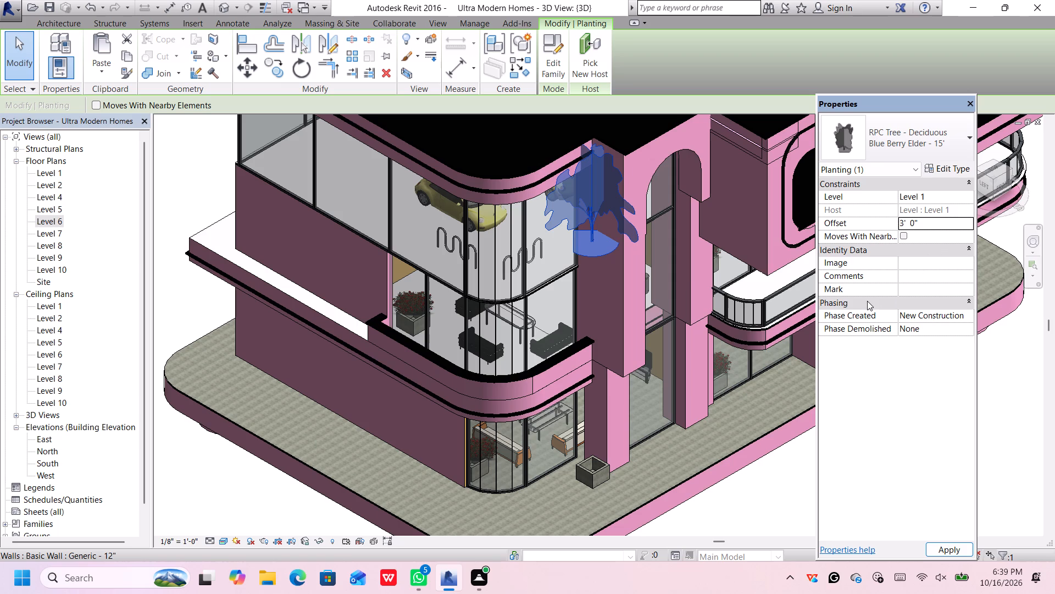
key(Return)
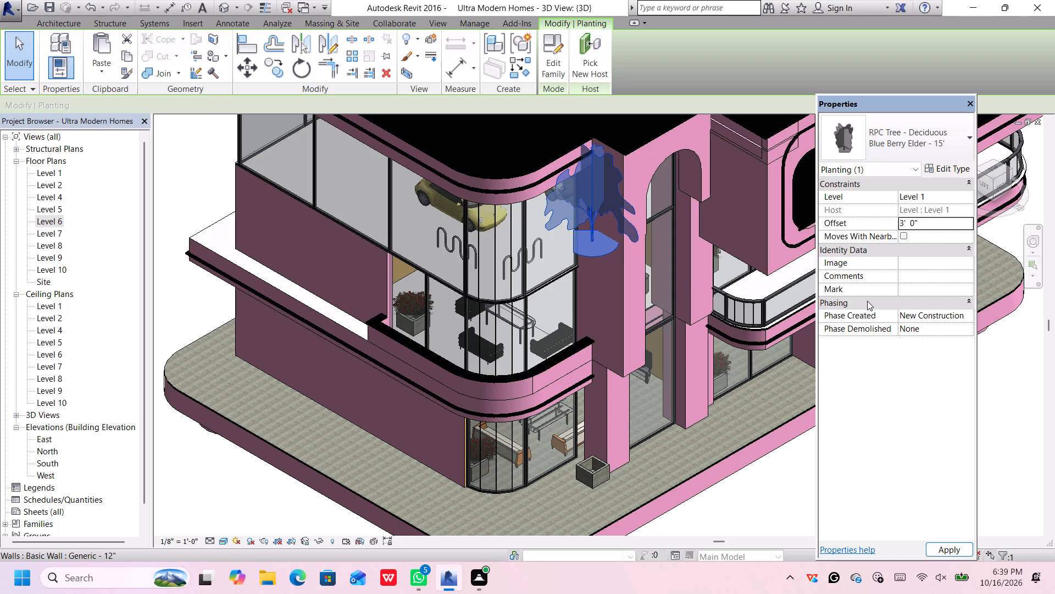
Nudge the Blue Berry Elder and its planter together forward, away from the house, alongside the front column.
scroll(603, 486, up, 3)
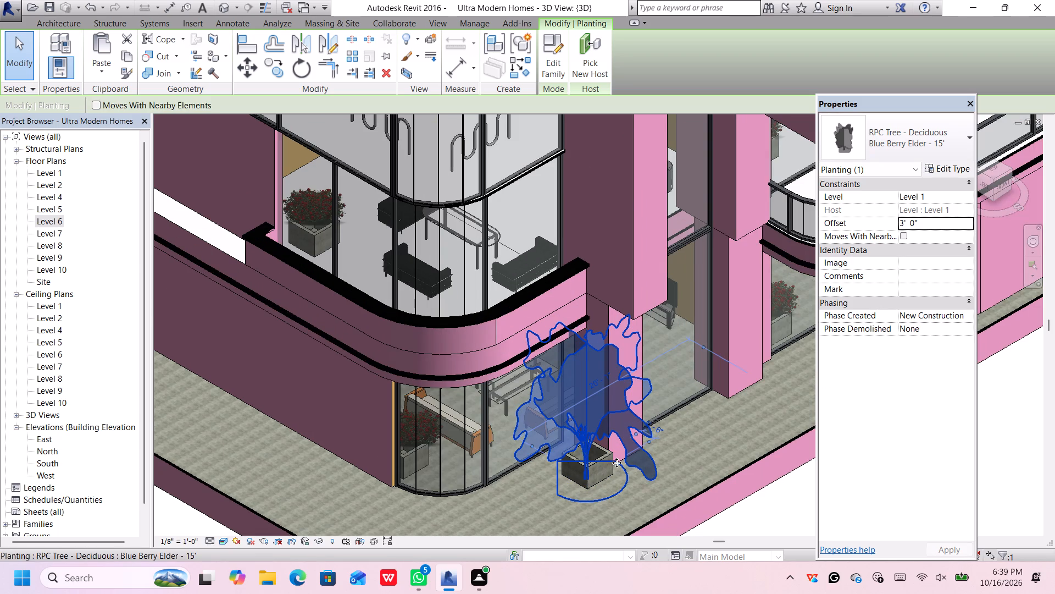
scroll(586, 466, up, 6)
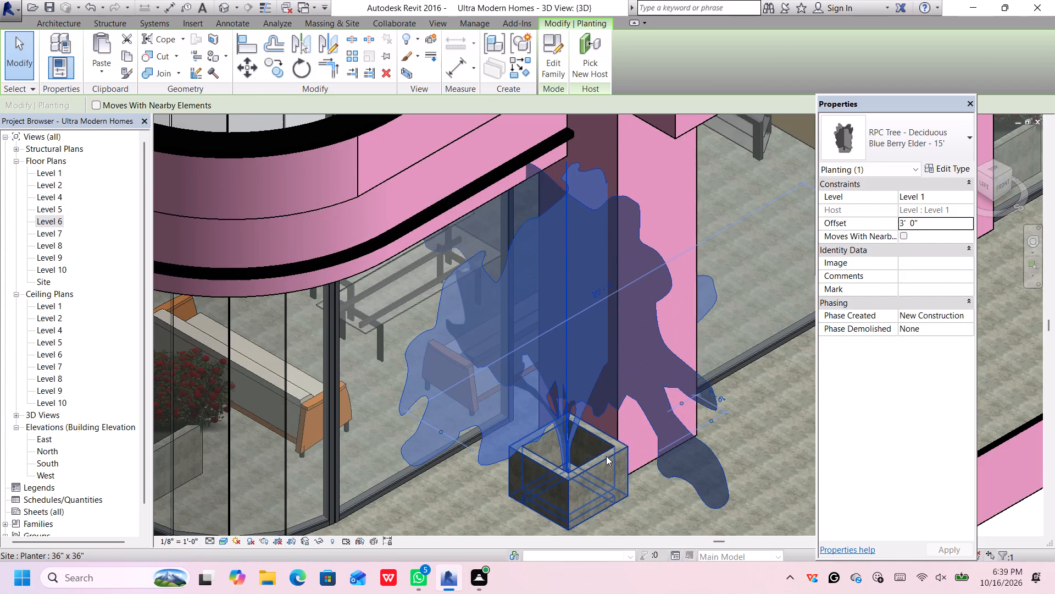
ctrl+click(603, 457)
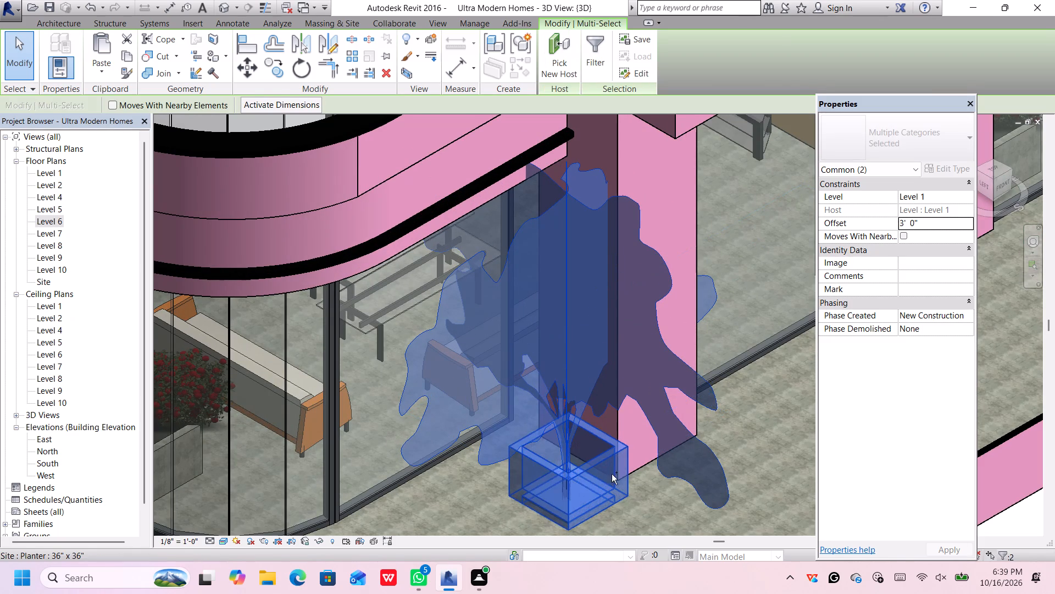
key(Down)
key(Down)
key(Down)
key(Down)
key(Down)
key(Down)
key(Down)
key(Down)
key(Down)
key(Down)
key(Down)
key(Down)
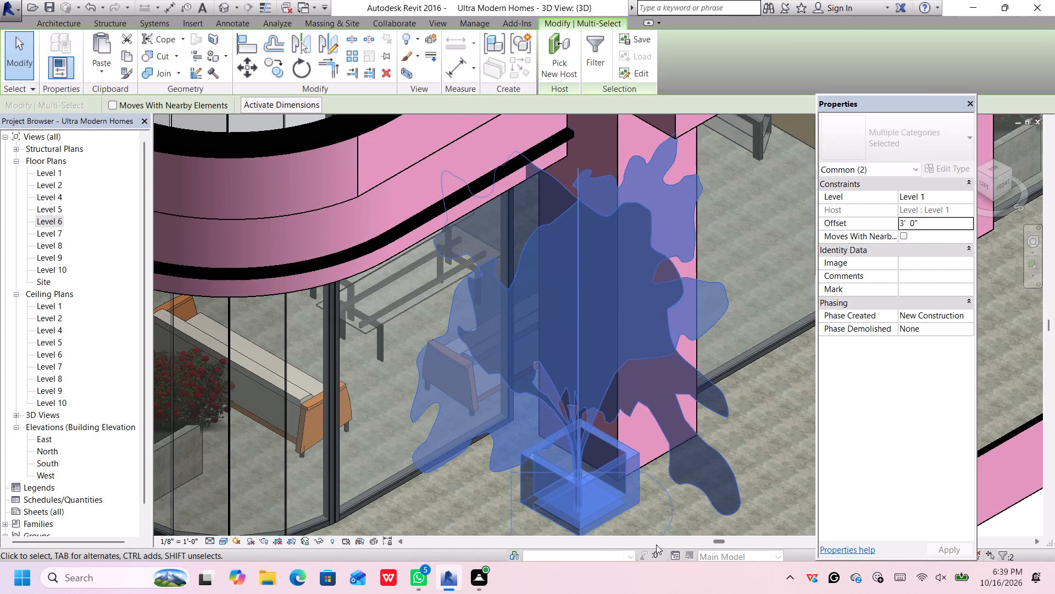
key(Down)
key(Down)
key(Down)
key(Down)
key(Down)
key(Down)
key(Down)
key(Down)
key(Down)
key(Down)
key(Down)
key(Down)
key(Down)
key(Down)
key(Down)
key(Down)
key(Down)
key(Down)
key(Down)
key(Down)
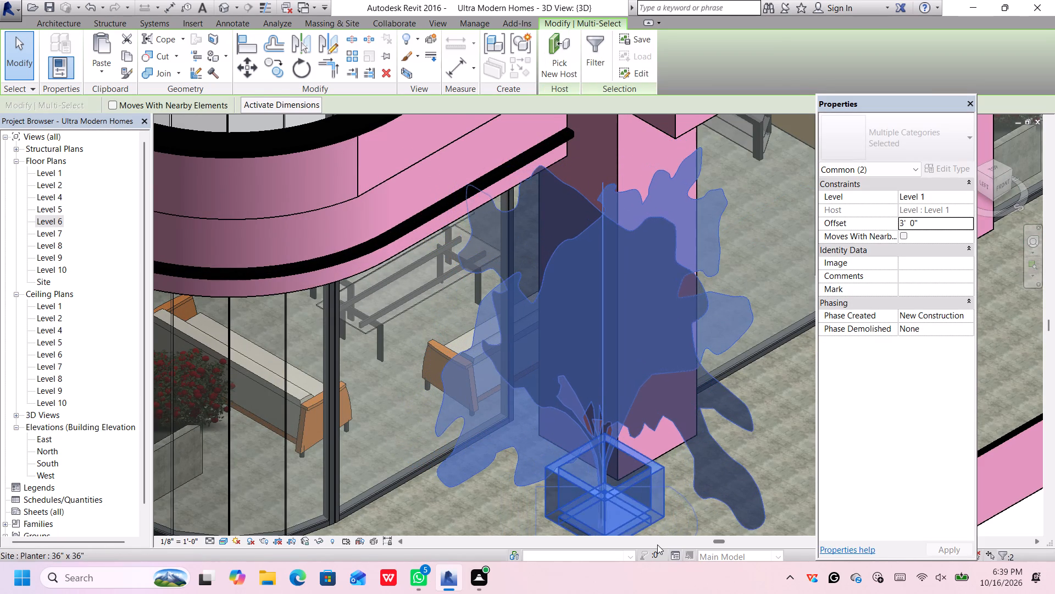
key(Down)
key(Down)
key(Down)
key(Down)
key(Down)
key(Down)
key(Down)
key(Down)
key(Down)
key(Down)
key(Down)
key(Down)
key(Down)
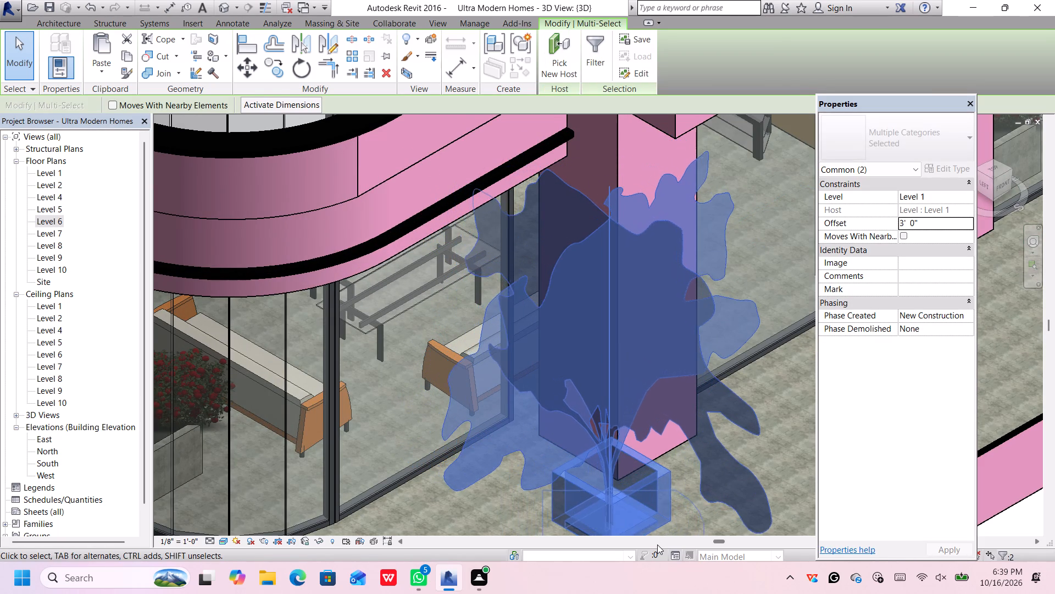
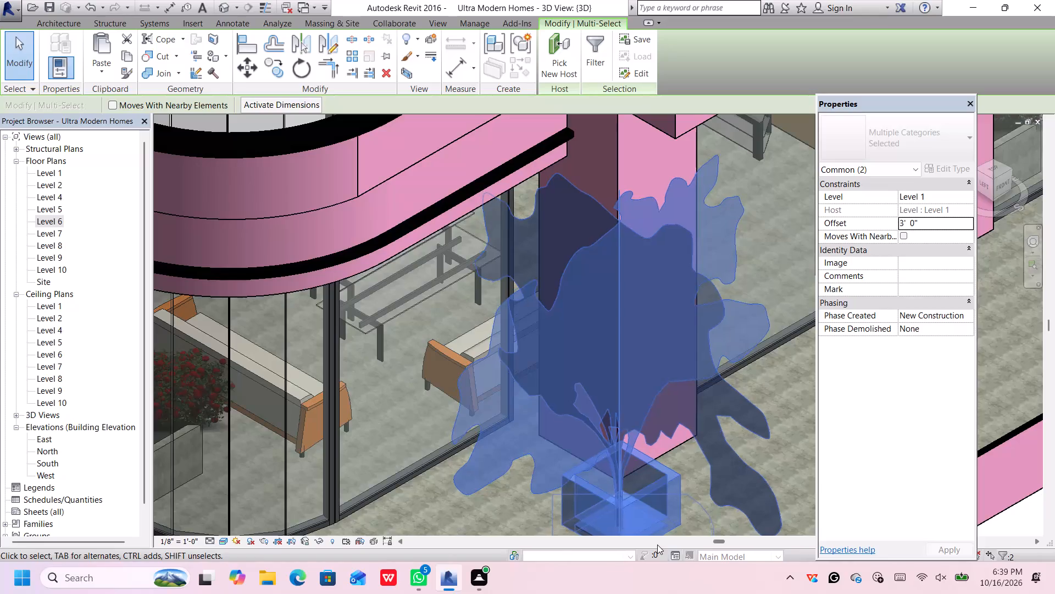
Nudge the Blue Berry Elder and its planter together along the facade until they stand in front of the front column.
key(Right)
key(Right)
key(Right)
key(Right)
key(Right)
key(Right)
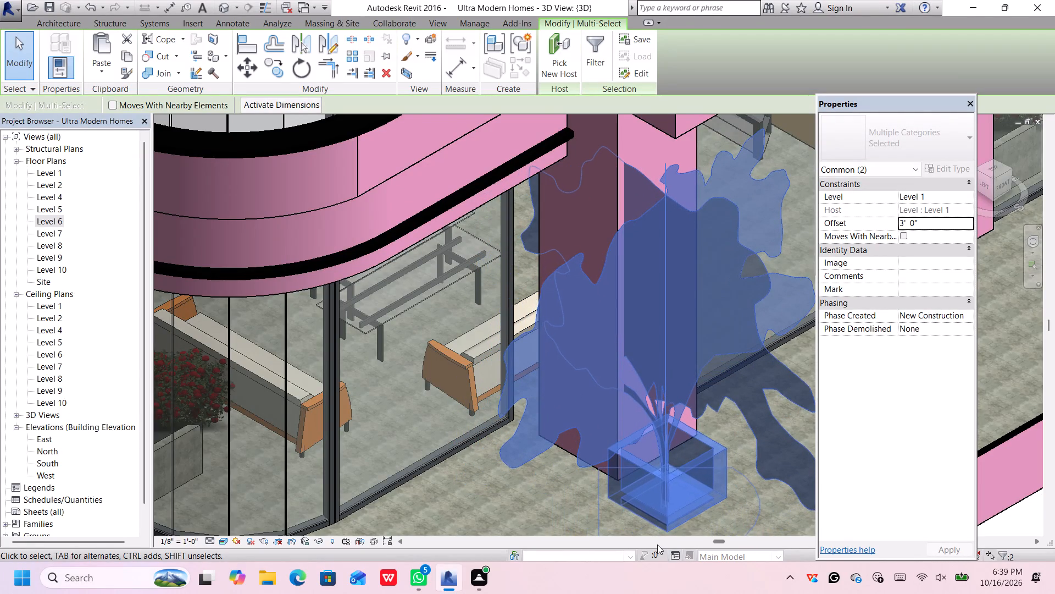
key(Right)
key(Right)
key(Right)
key(Right)
key(Right)
key(Right)
key(Right)
key(Right)
key(Right)
key(Right)
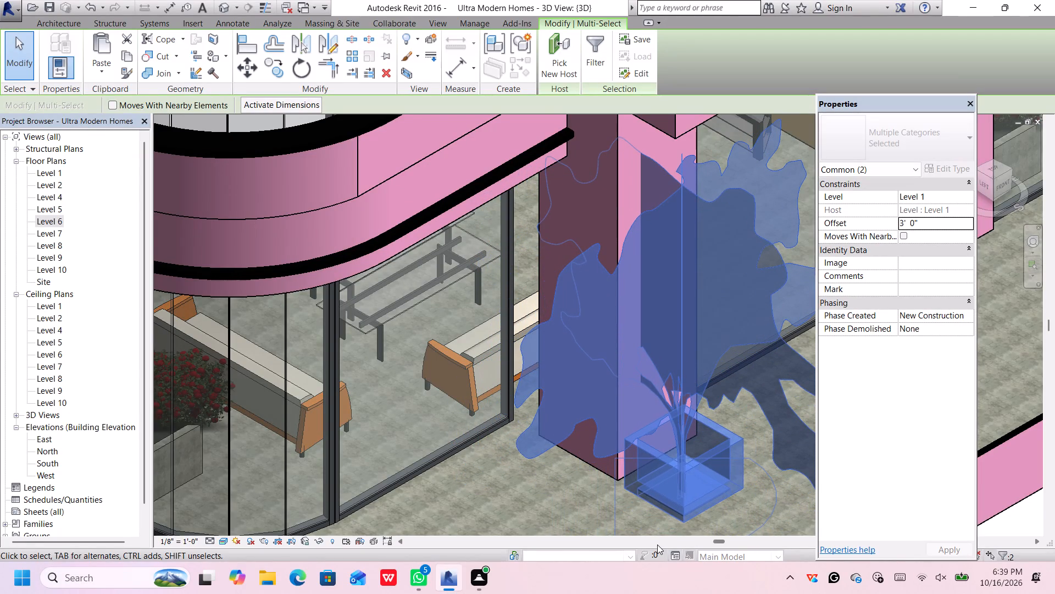
scroll(598, 392, down, 4)
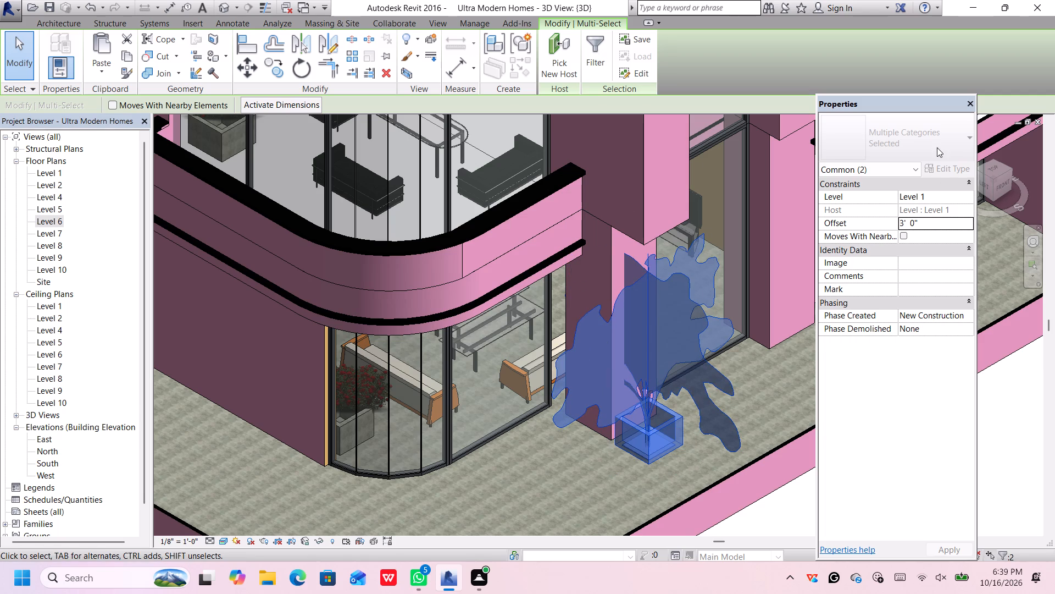
click(781, 519)
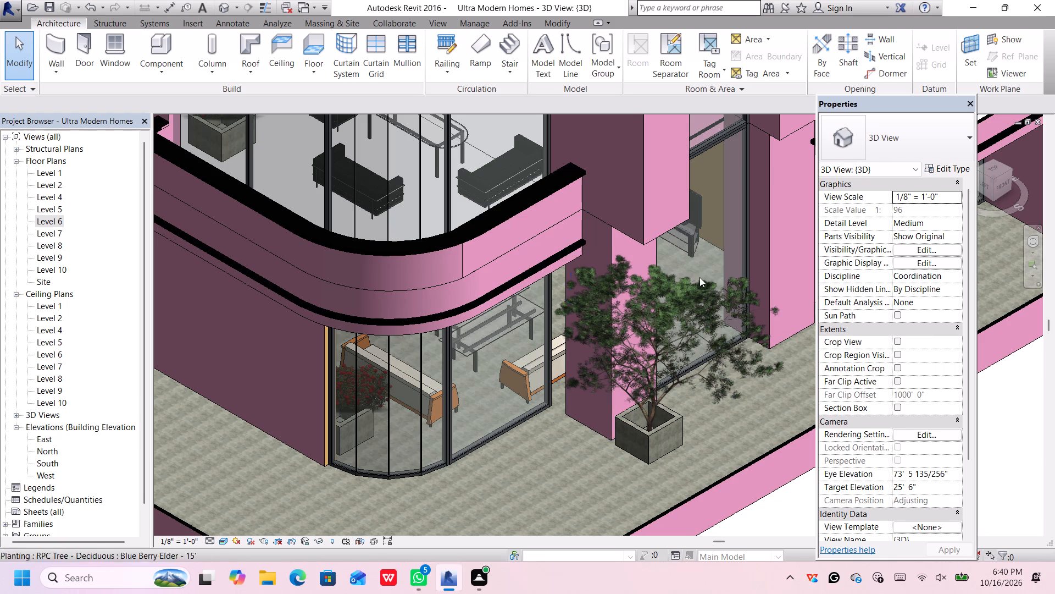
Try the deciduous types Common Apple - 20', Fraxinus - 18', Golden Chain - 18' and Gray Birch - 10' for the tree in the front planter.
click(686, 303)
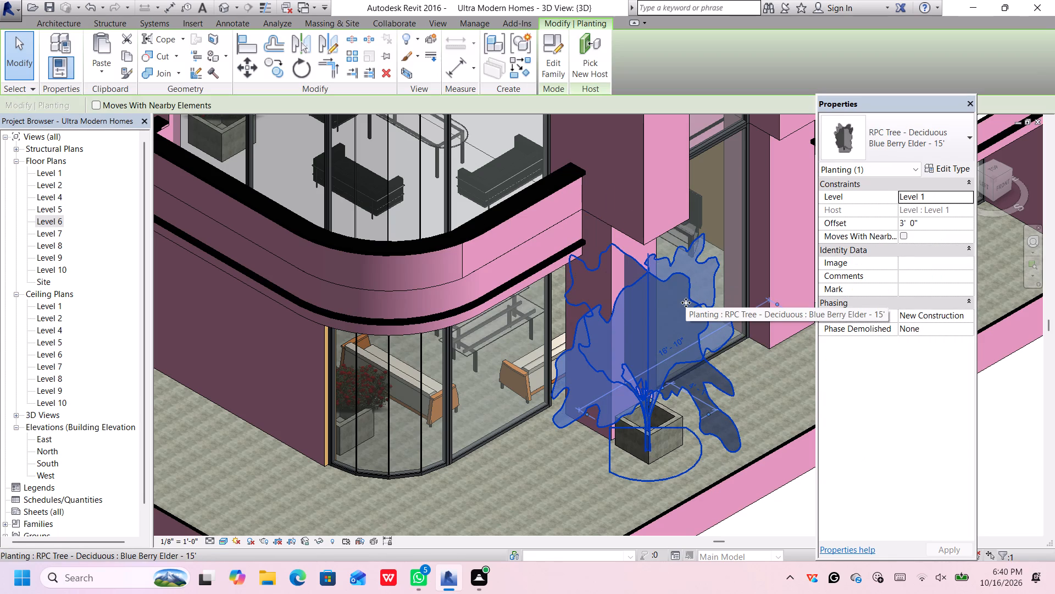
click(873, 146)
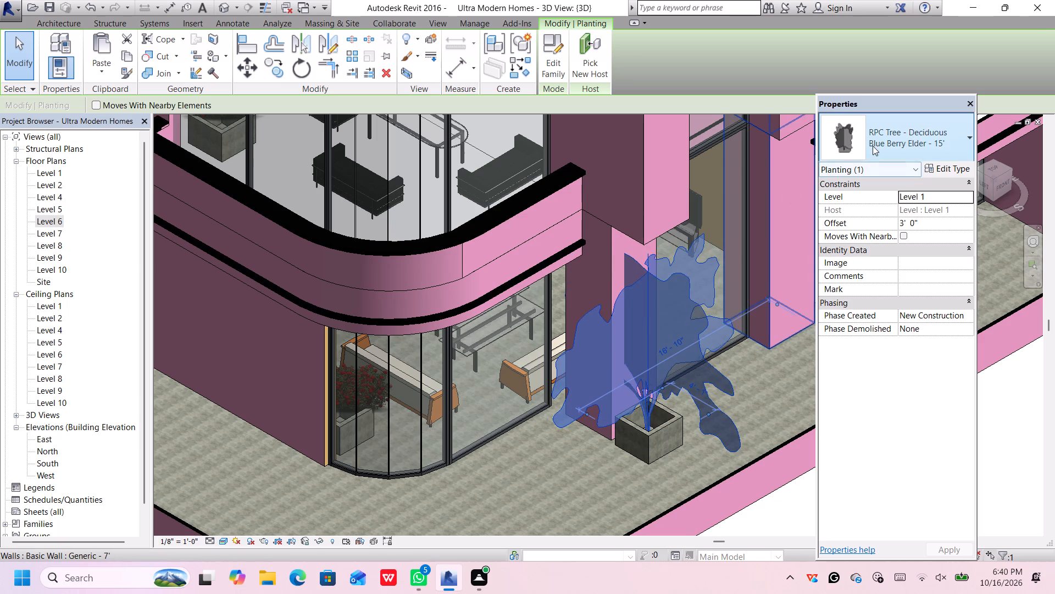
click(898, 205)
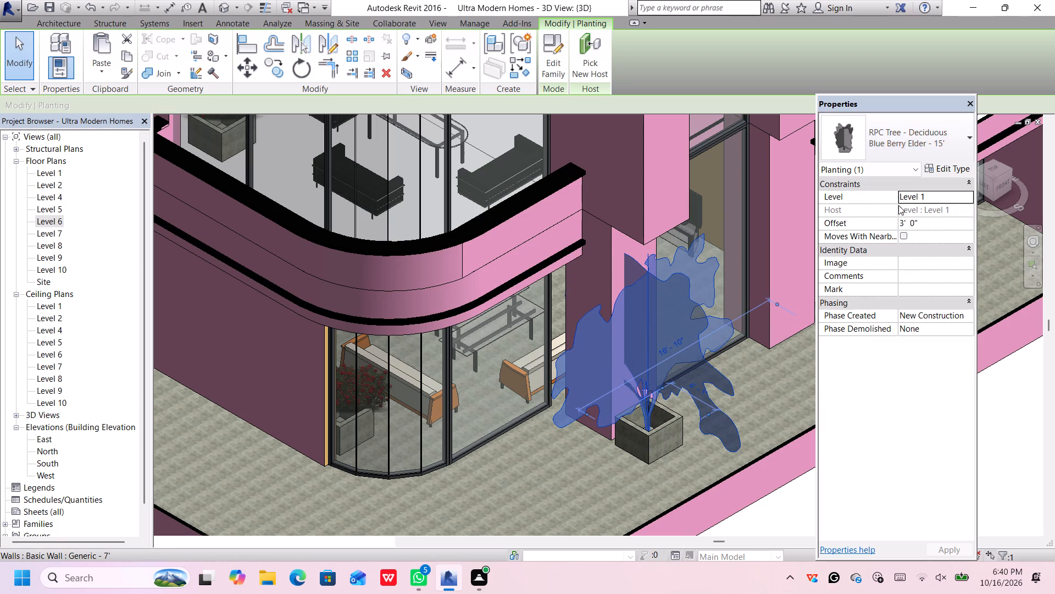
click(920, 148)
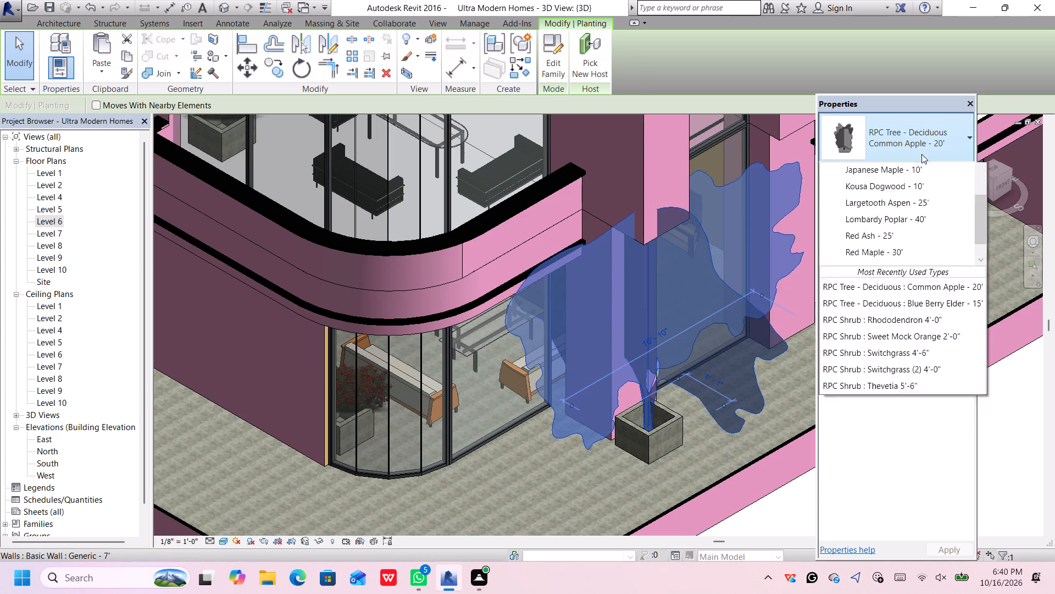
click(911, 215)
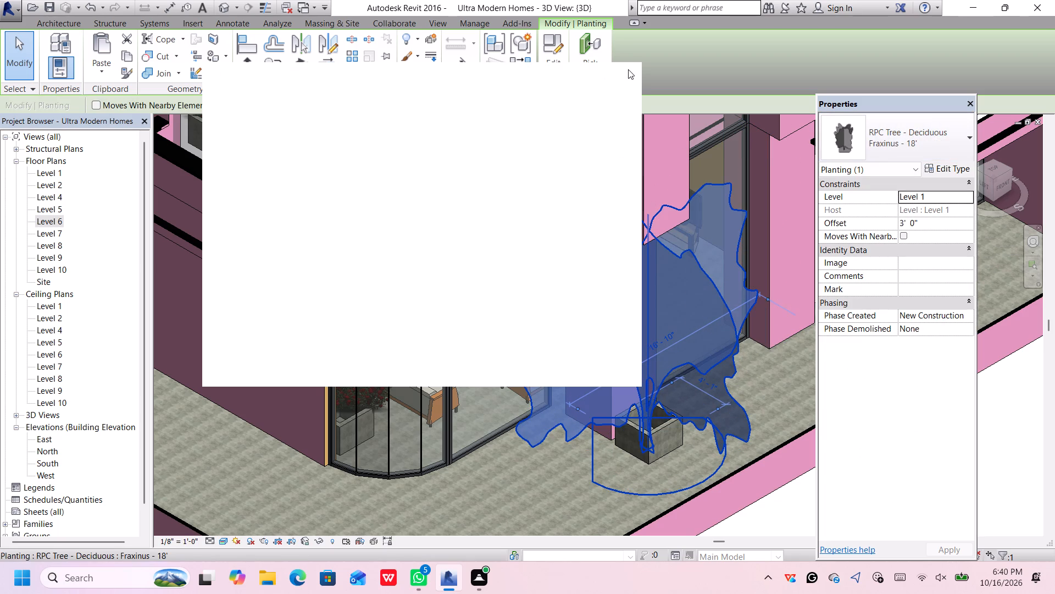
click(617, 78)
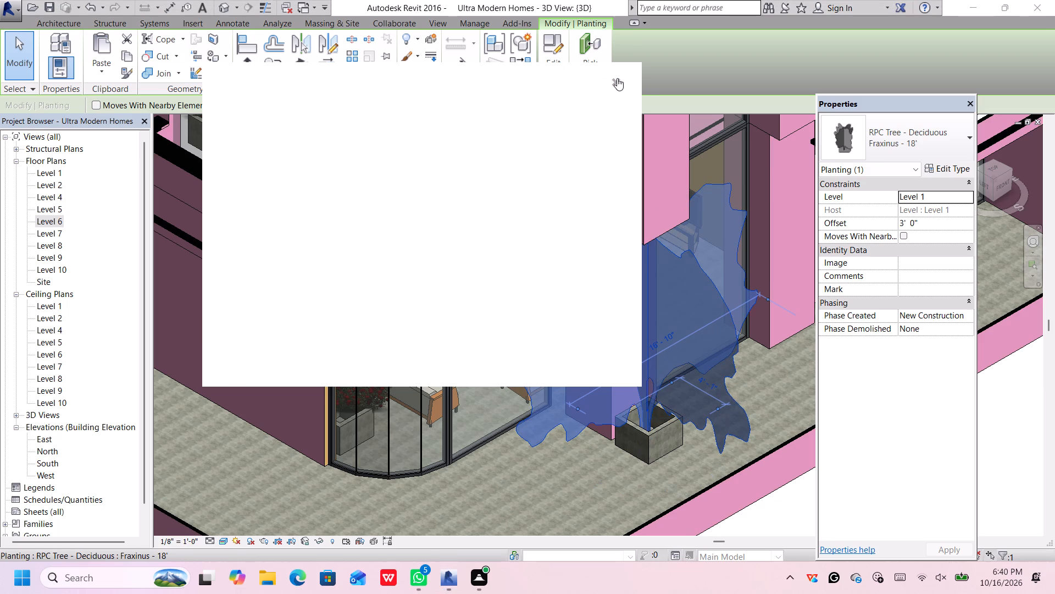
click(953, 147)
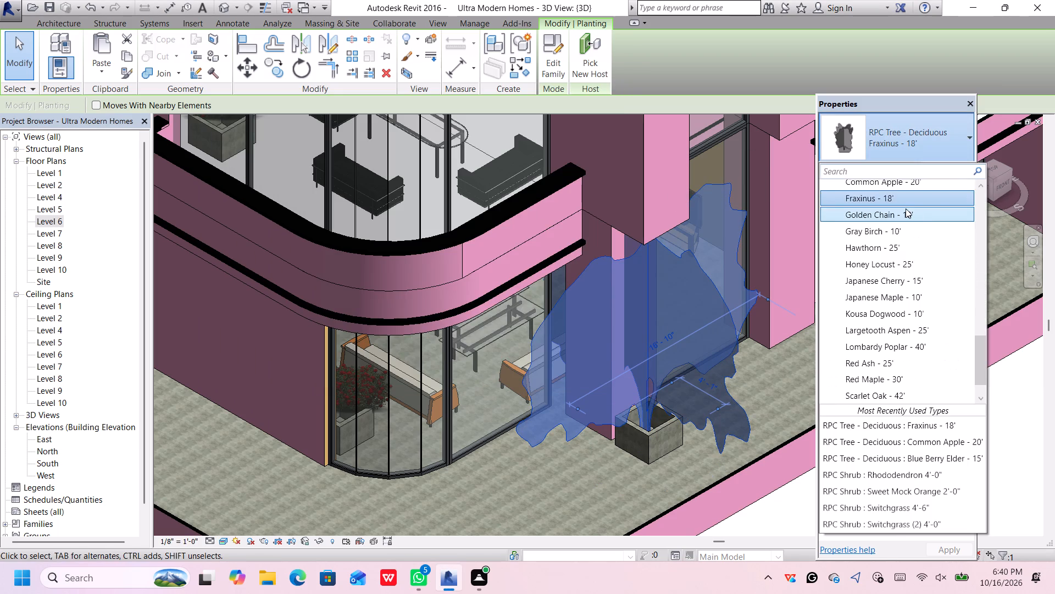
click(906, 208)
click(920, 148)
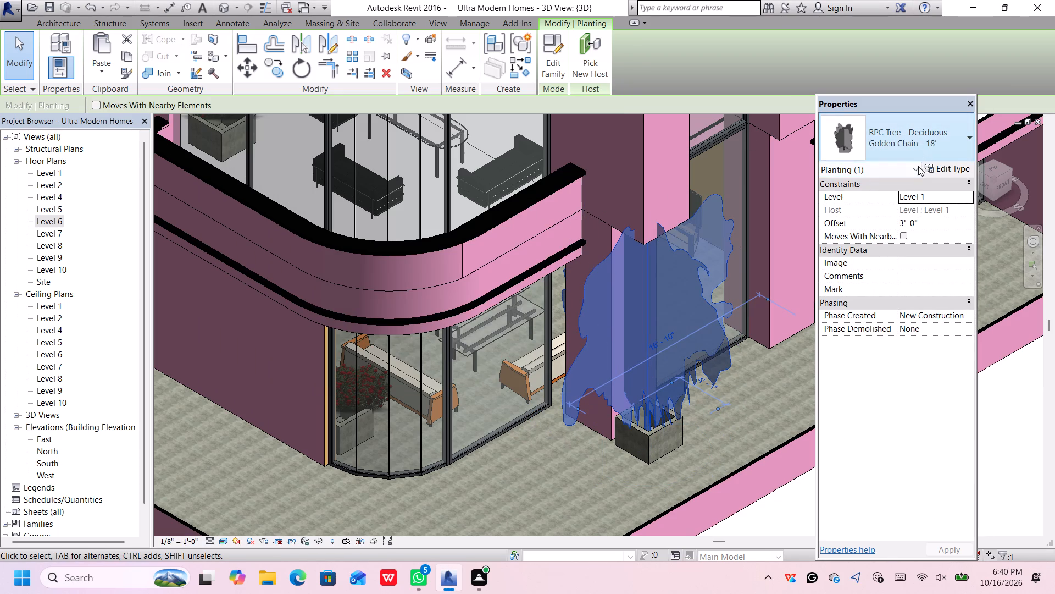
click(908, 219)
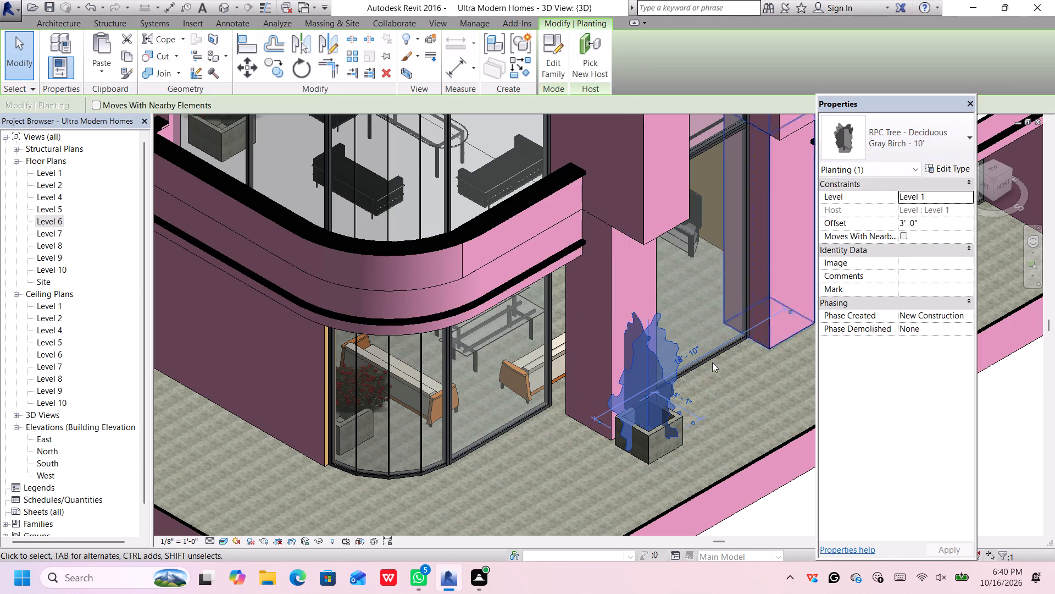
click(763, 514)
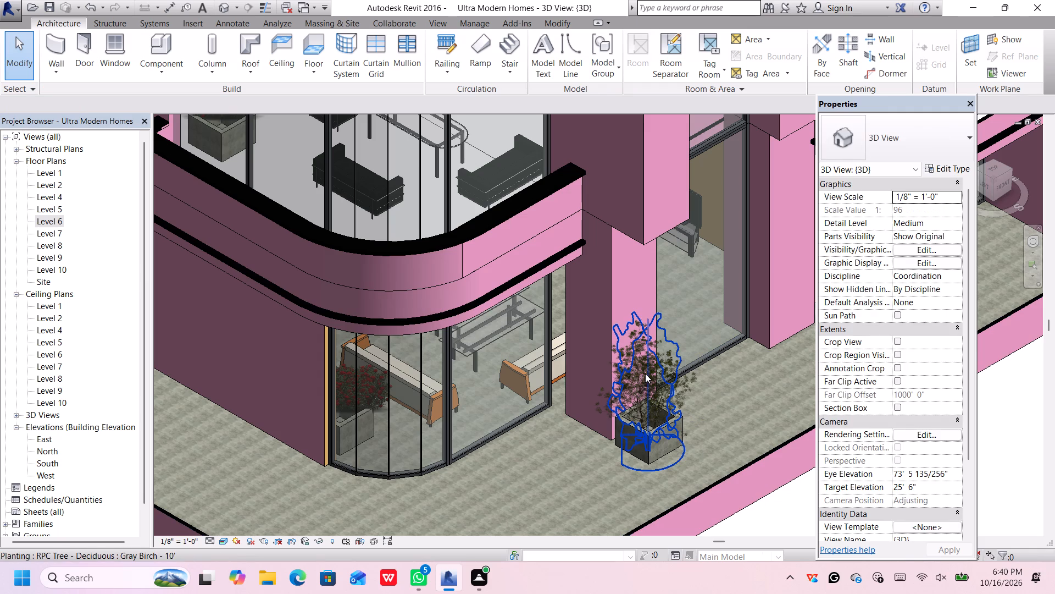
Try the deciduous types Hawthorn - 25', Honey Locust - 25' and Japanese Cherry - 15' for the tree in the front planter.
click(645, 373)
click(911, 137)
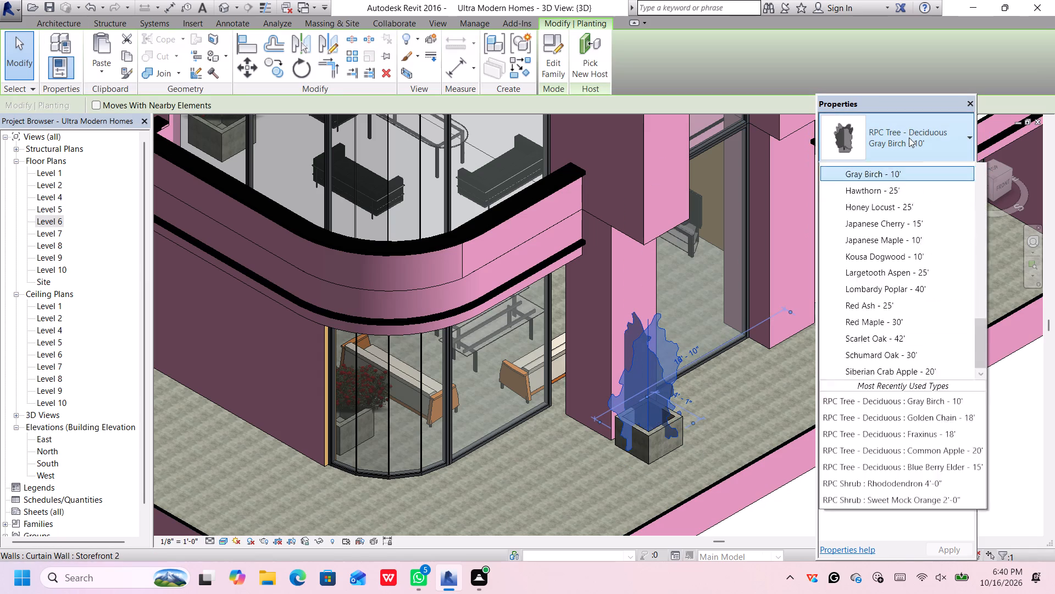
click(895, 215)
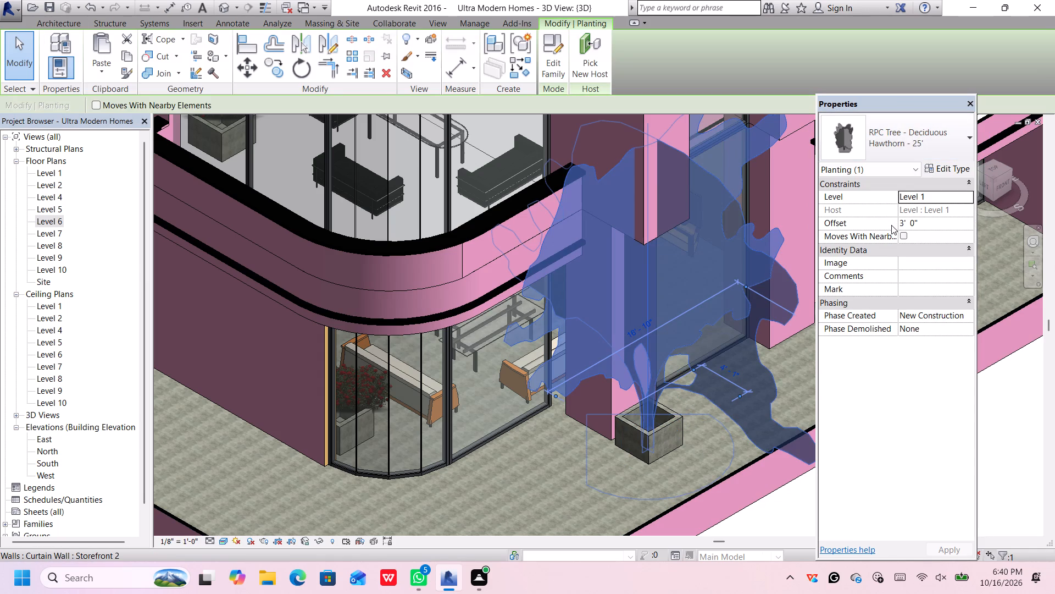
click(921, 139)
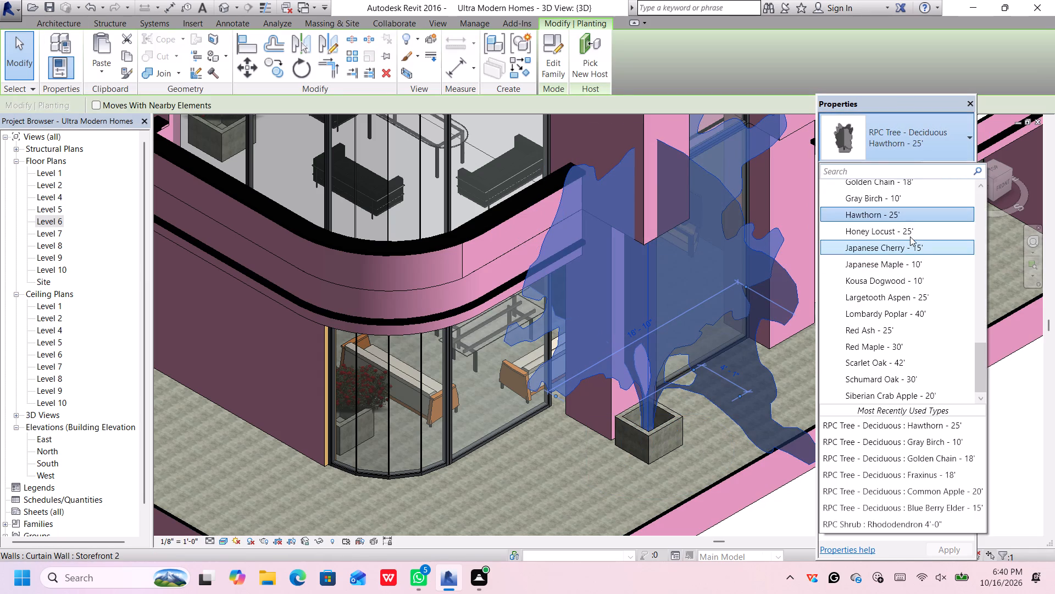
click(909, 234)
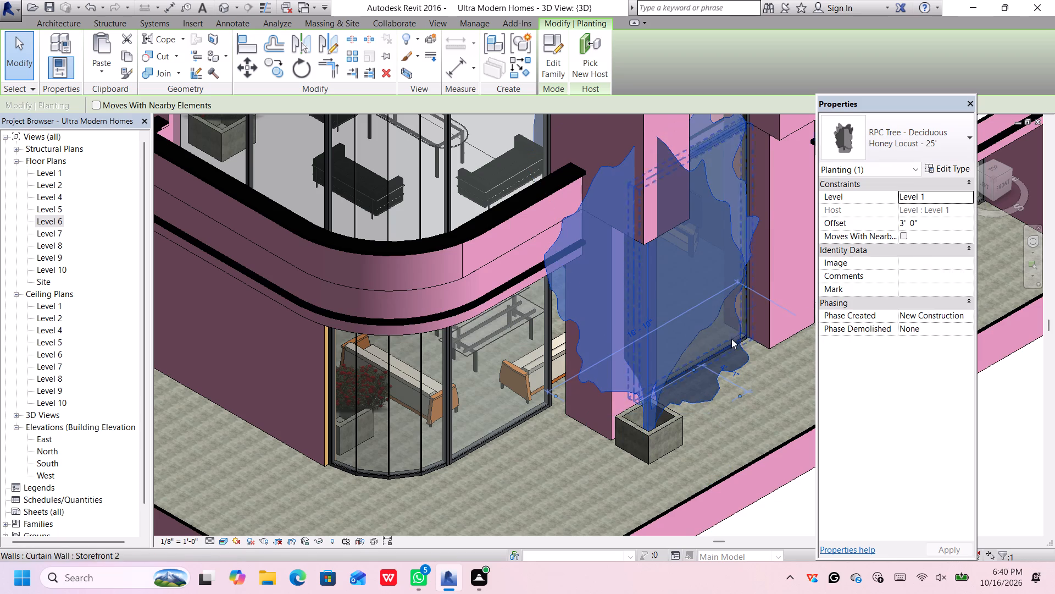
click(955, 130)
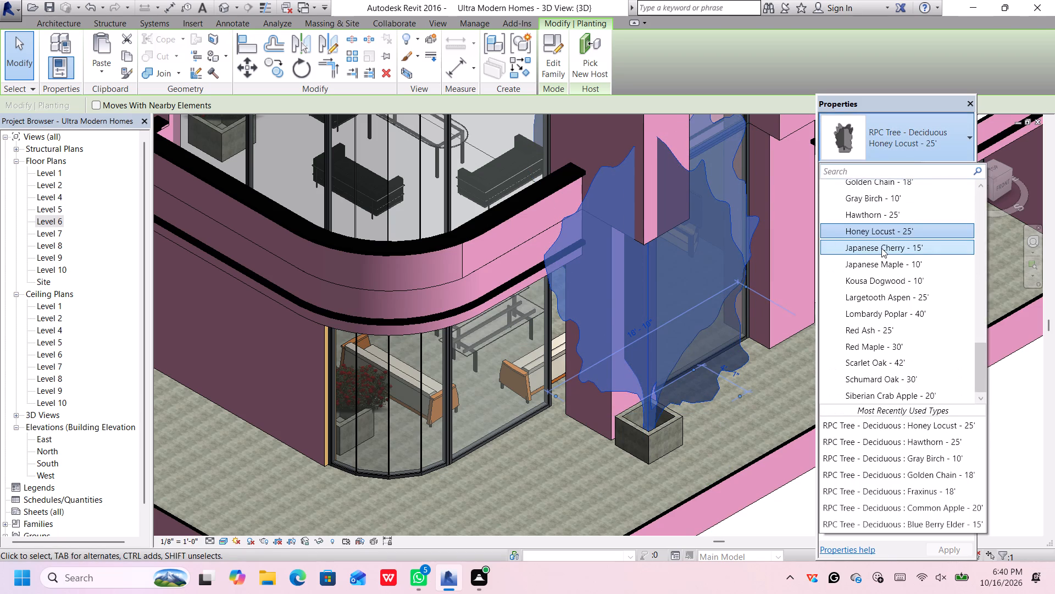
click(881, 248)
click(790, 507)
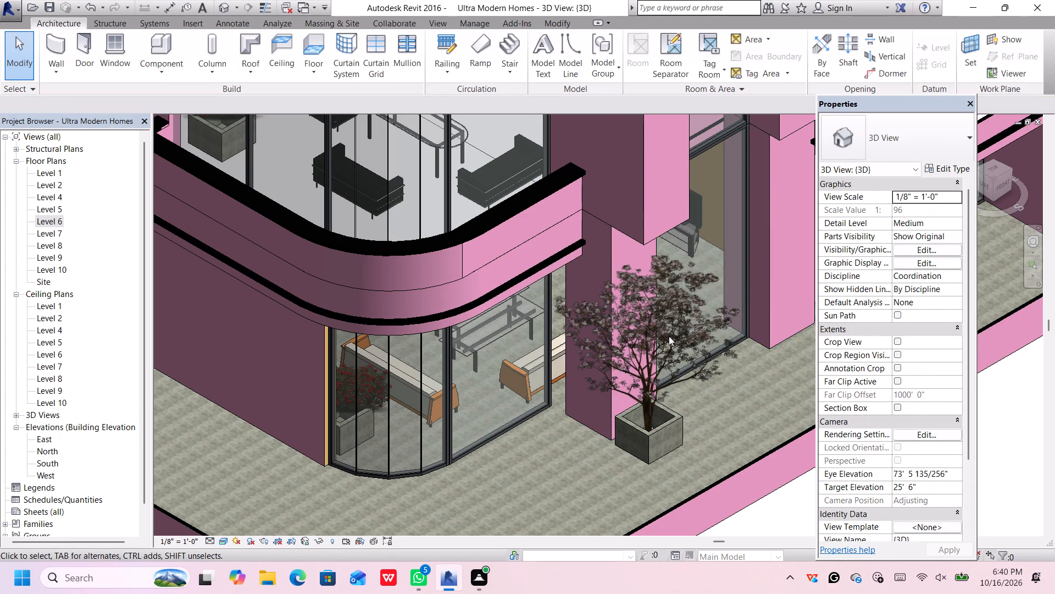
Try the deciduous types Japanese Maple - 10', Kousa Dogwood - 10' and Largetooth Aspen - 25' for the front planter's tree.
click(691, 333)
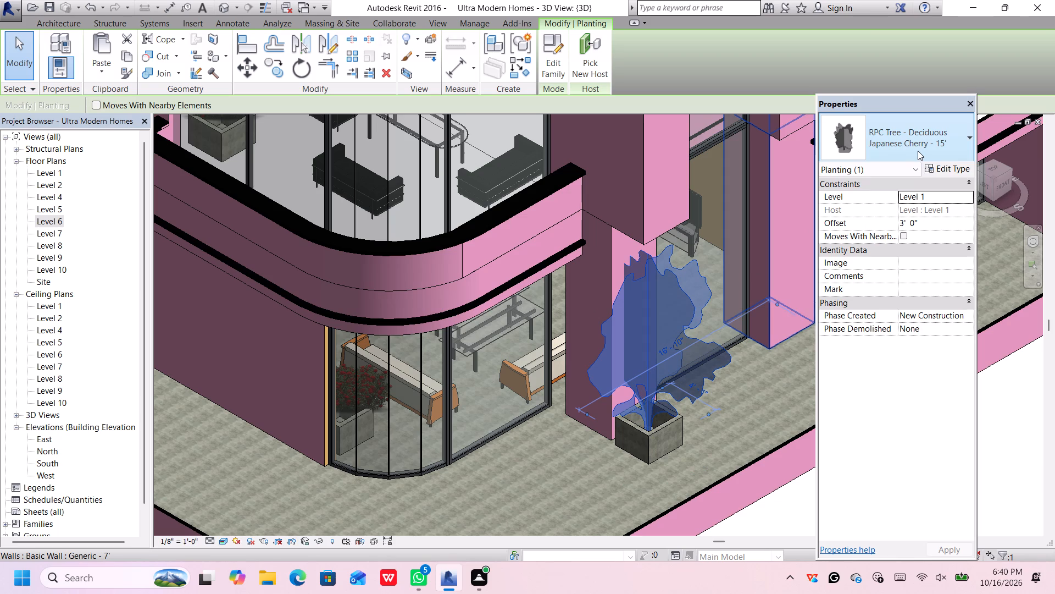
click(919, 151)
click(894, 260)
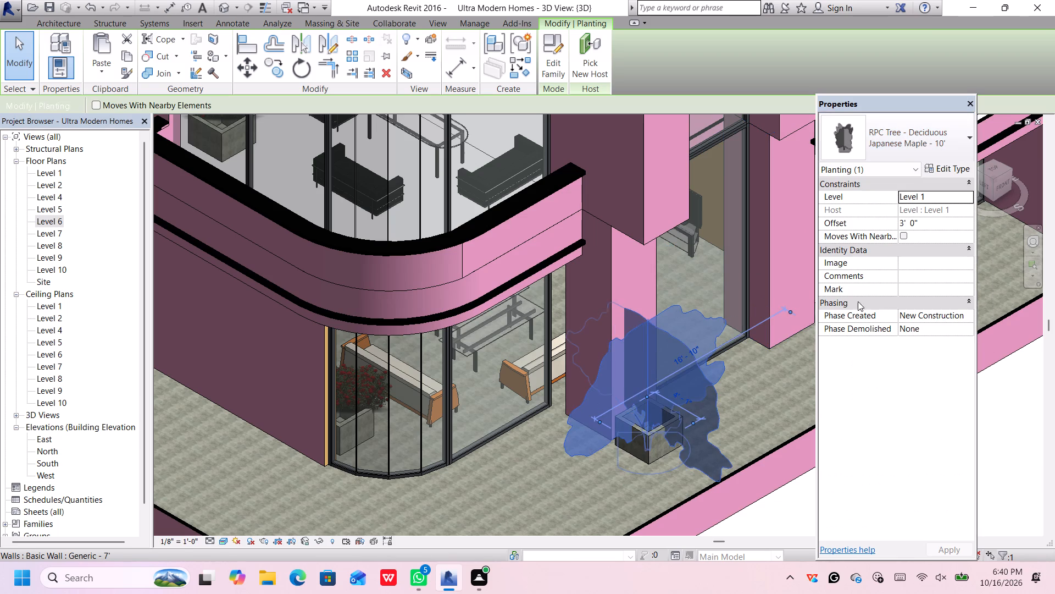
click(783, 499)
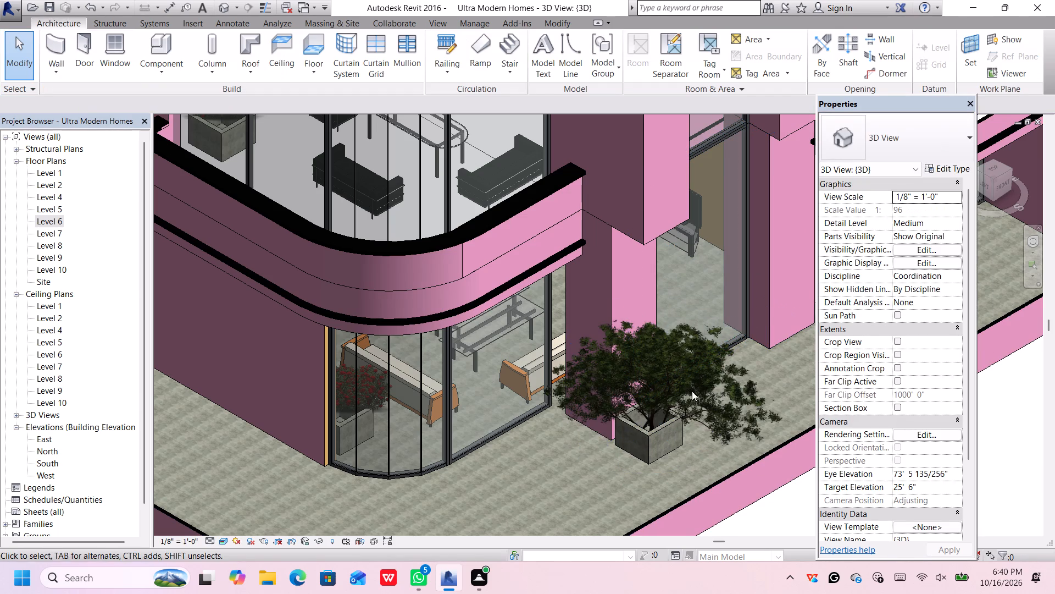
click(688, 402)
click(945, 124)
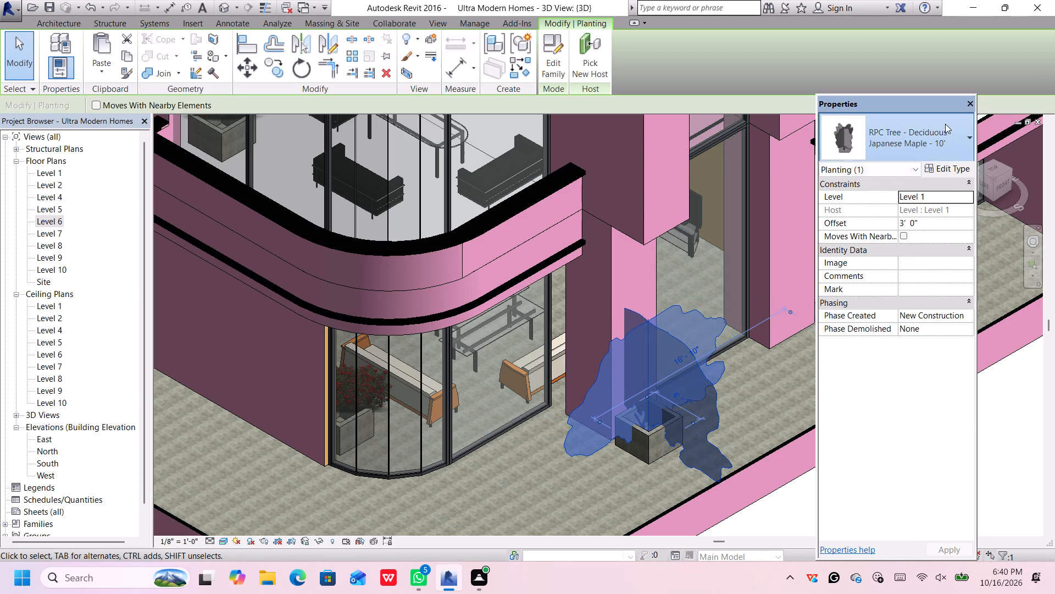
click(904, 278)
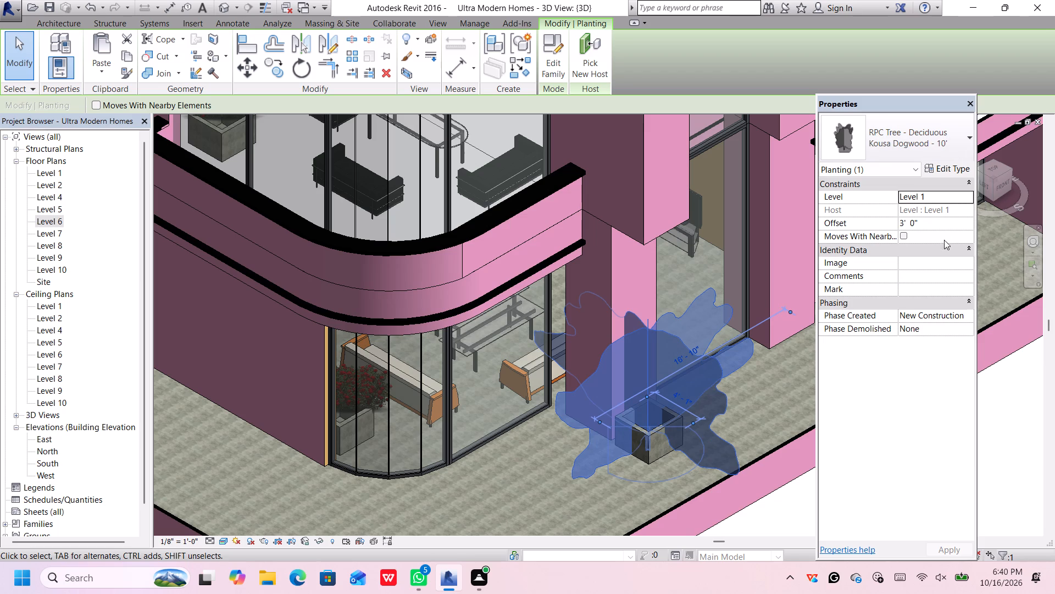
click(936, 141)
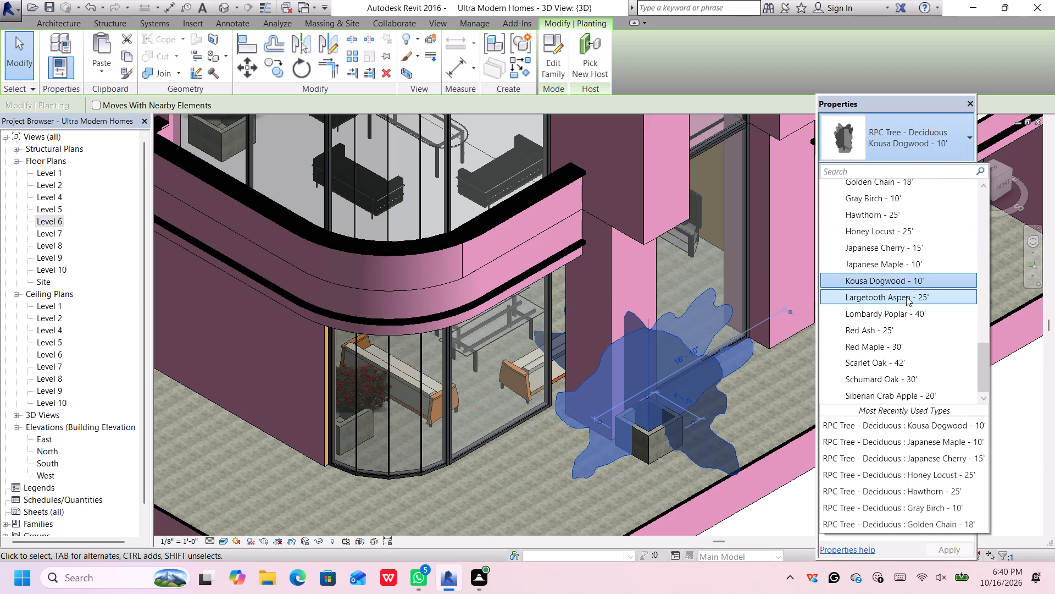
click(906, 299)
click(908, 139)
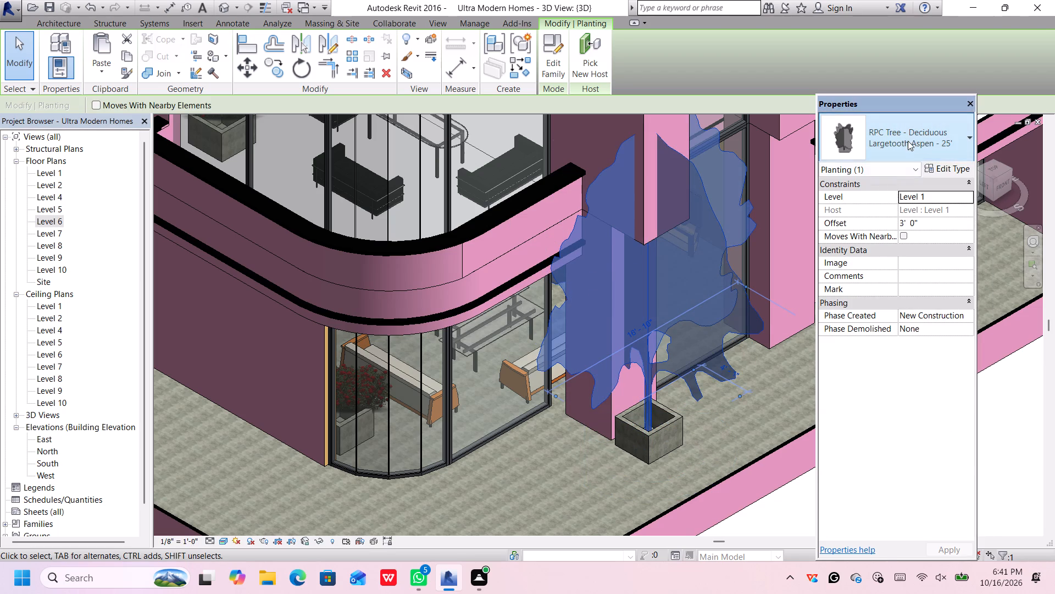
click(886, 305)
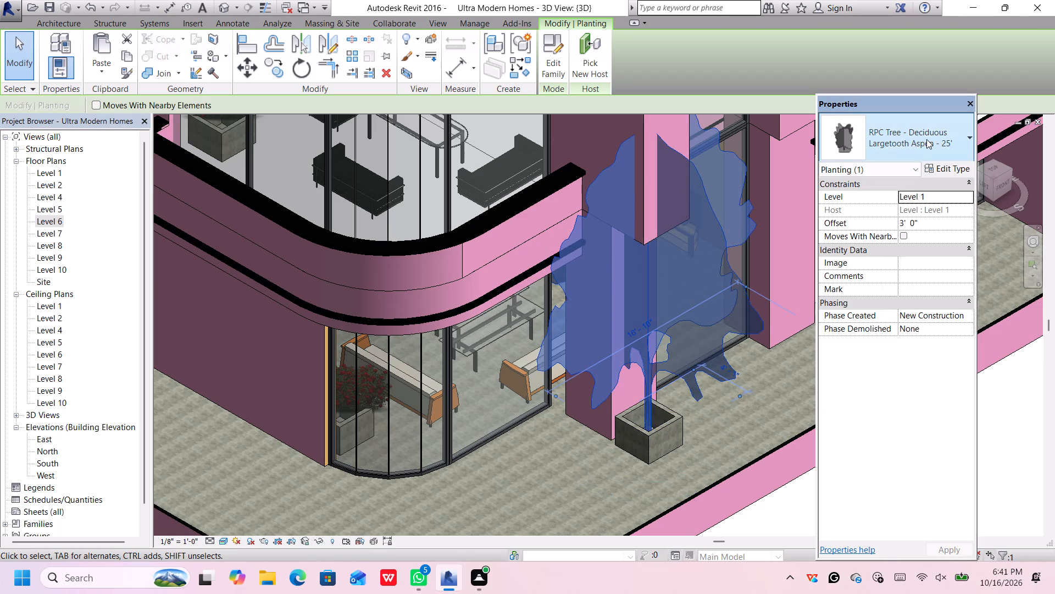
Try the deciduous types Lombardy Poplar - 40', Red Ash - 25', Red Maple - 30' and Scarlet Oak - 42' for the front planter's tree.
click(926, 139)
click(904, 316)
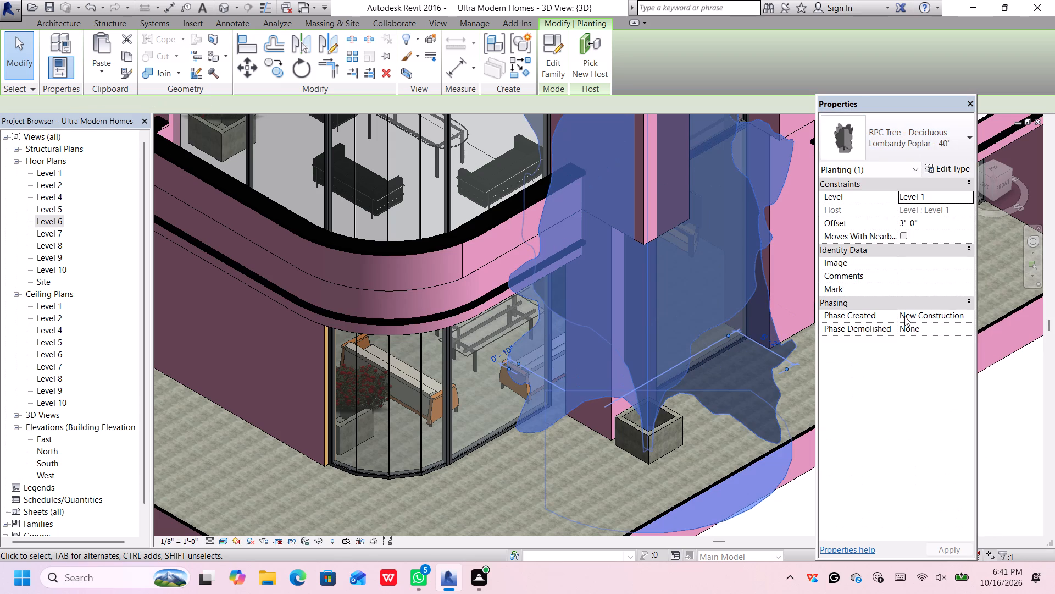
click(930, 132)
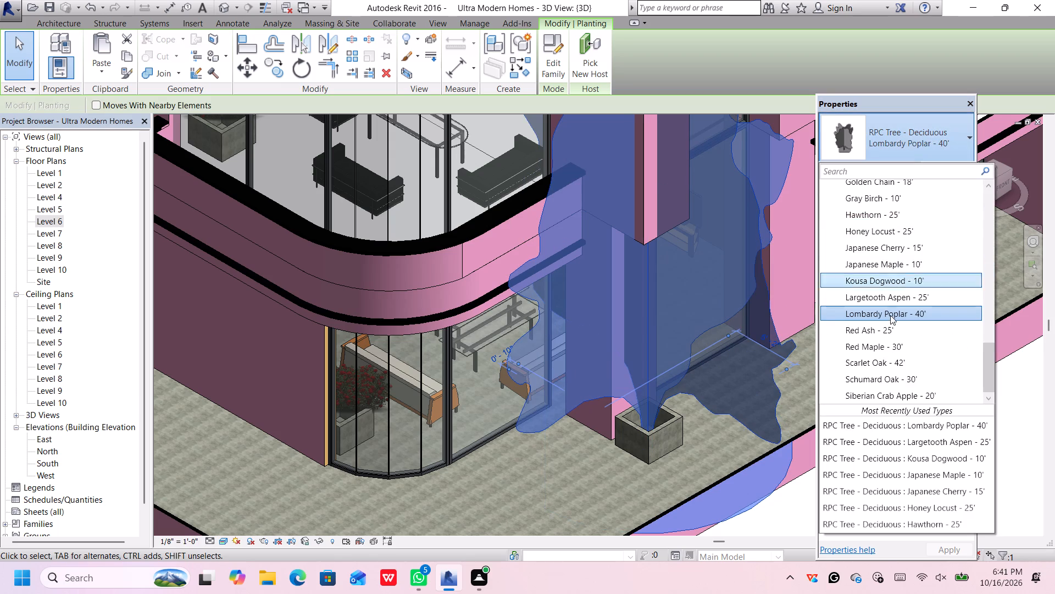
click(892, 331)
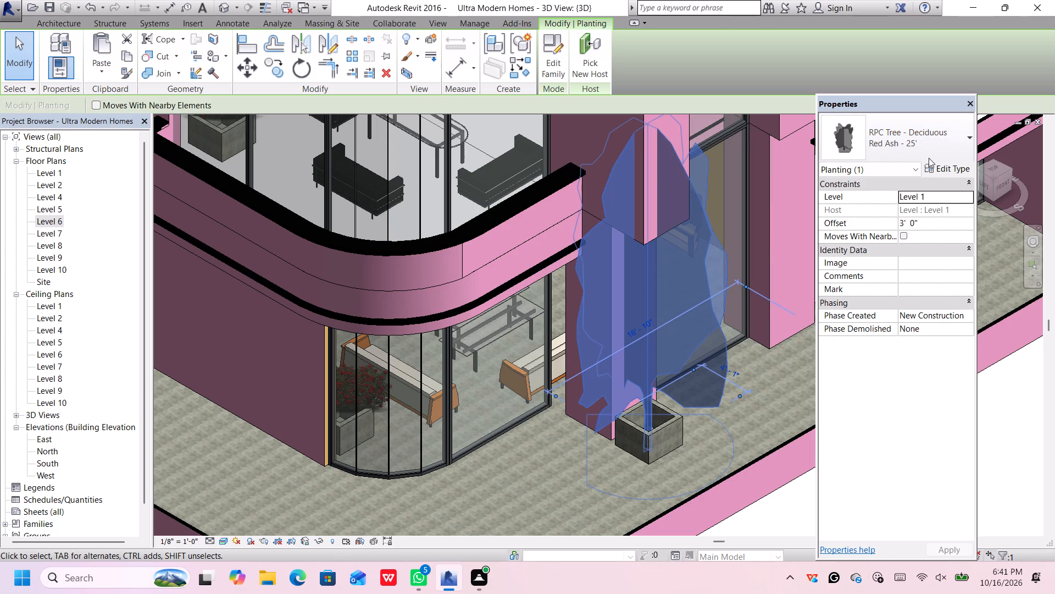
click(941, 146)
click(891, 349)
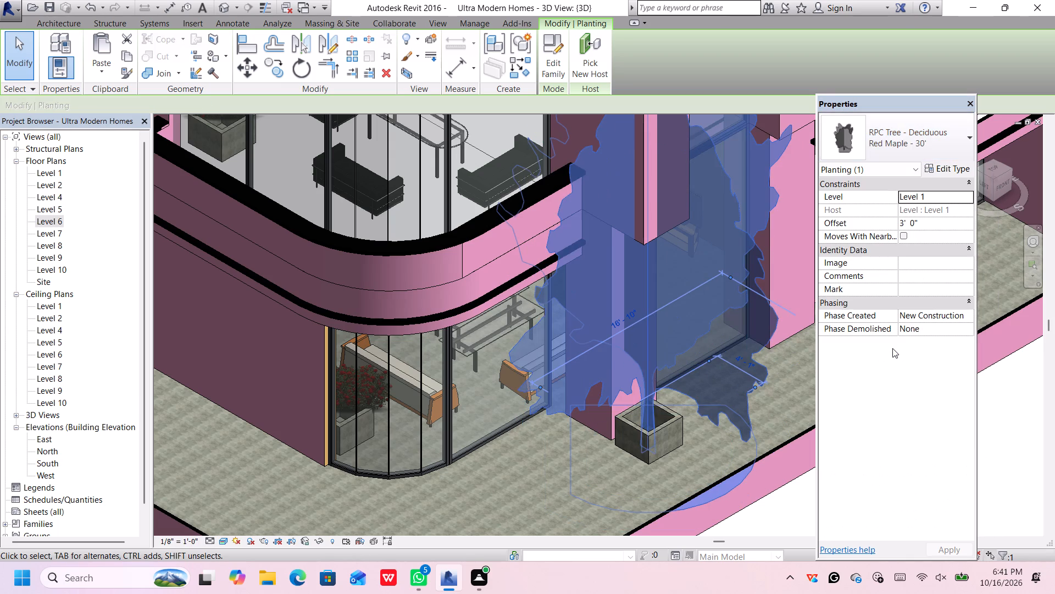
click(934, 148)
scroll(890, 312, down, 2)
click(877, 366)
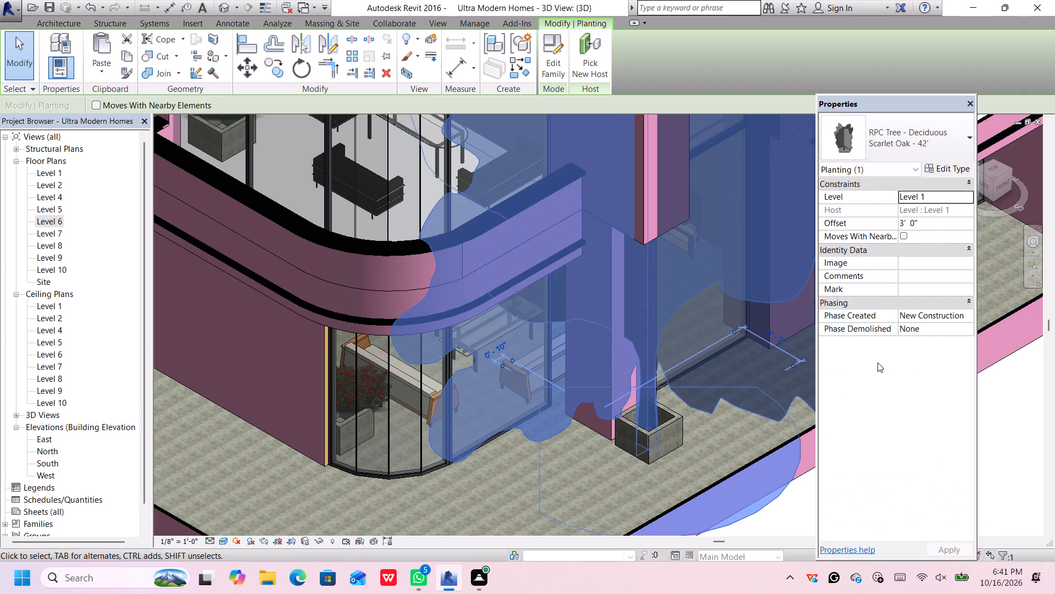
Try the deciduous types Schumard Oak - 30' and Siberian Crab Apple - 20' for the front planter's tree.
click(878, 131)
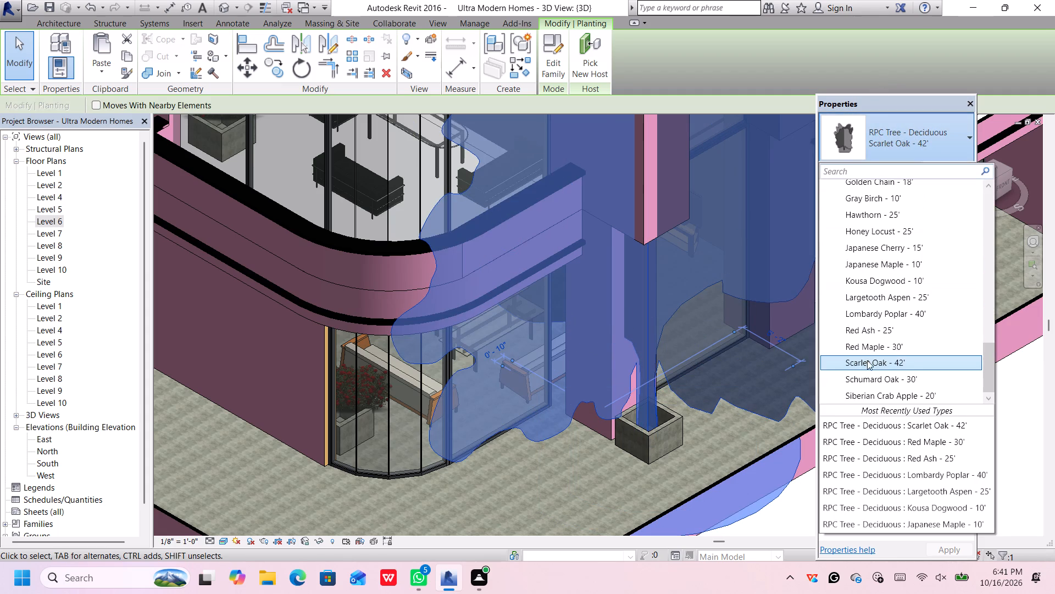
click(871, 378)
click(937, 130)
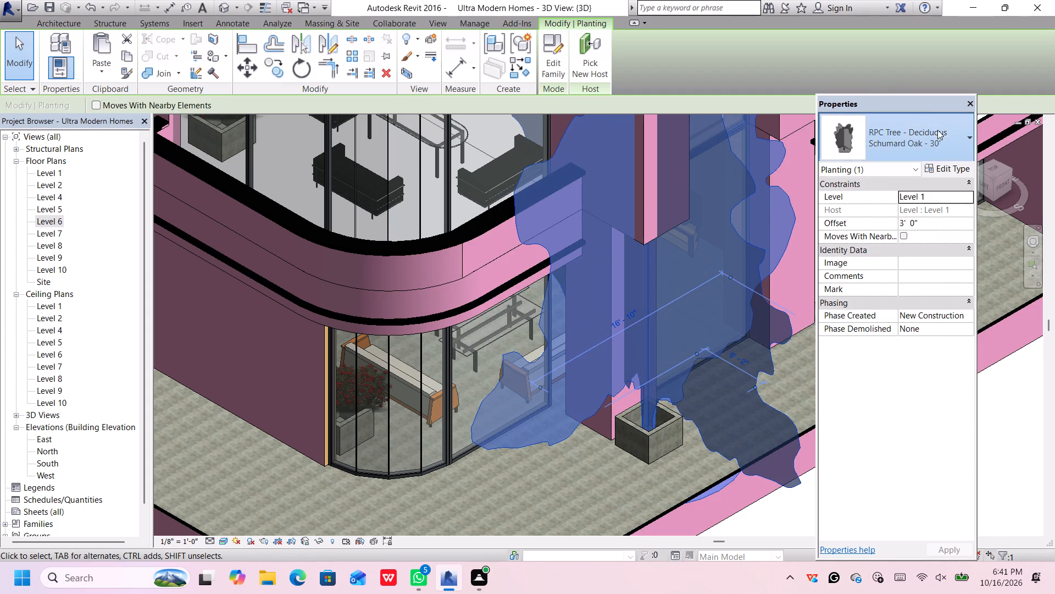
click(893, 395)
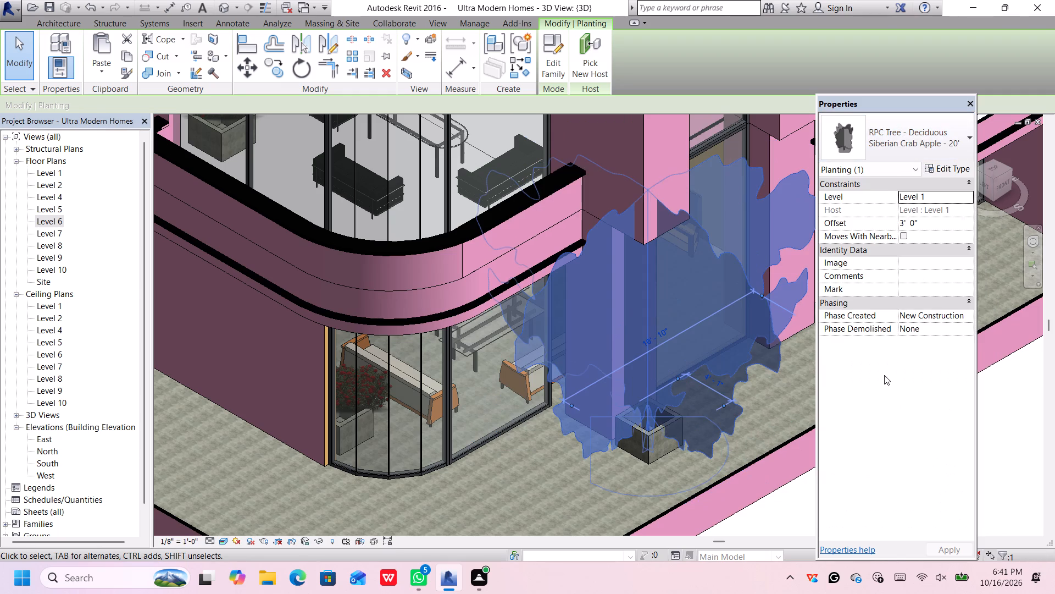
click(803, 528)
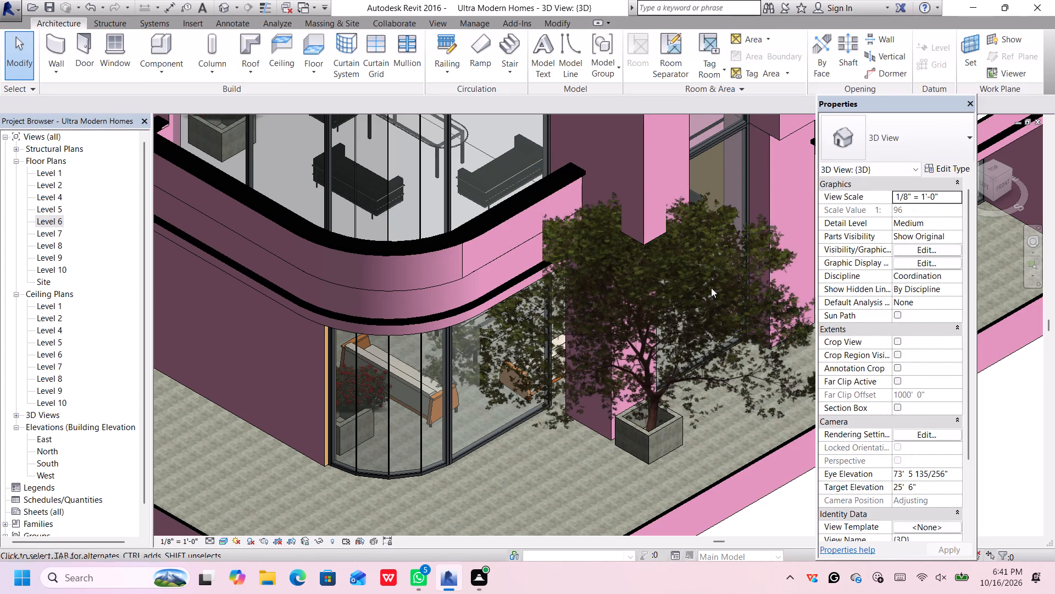
Change the front planter's tree to Japanese Cherry - 15' after trying Honey Locust - 25'.
click(646, 279)
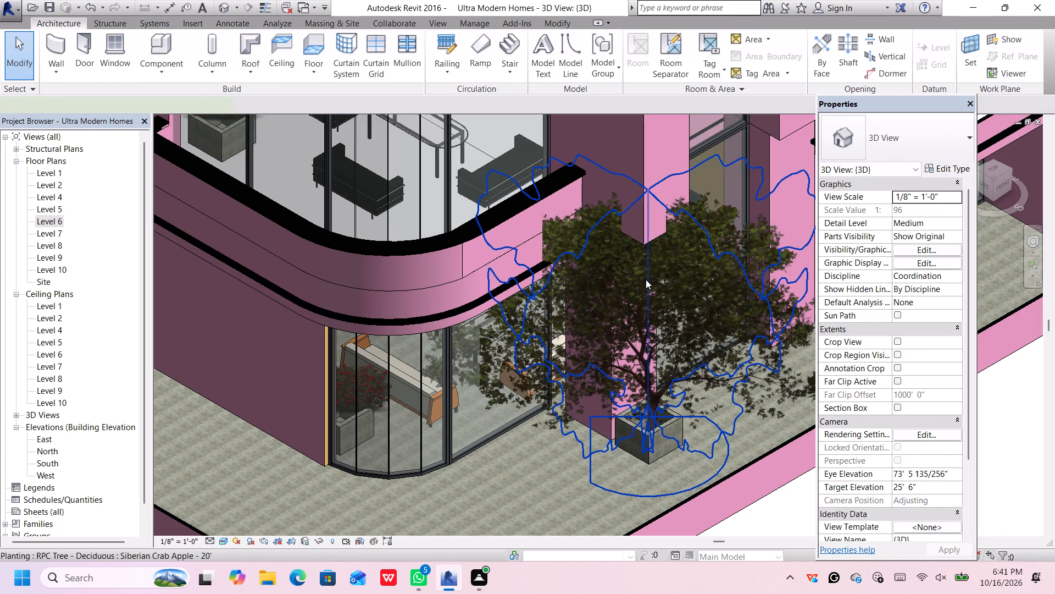
click(966, 142)
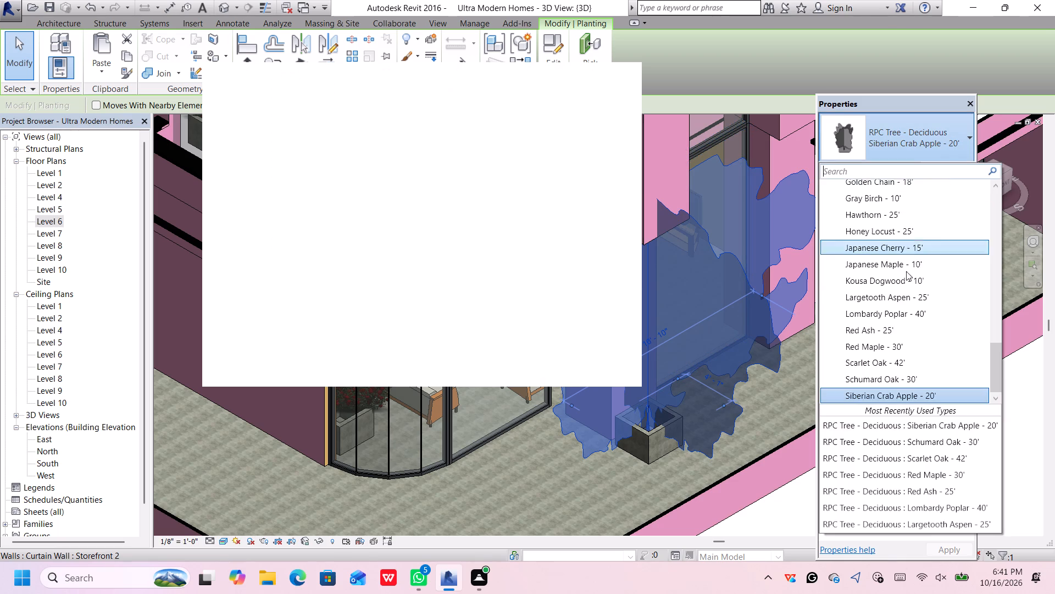
scroll(892, 294, up, 1)
click(901, 268)
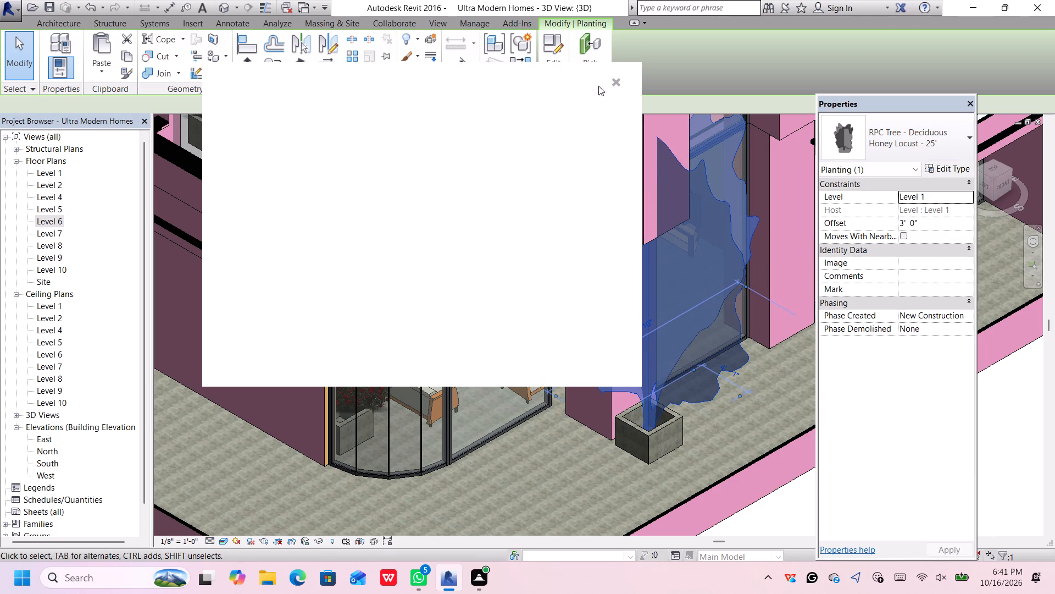
click(617, 79)
click(923, 139)
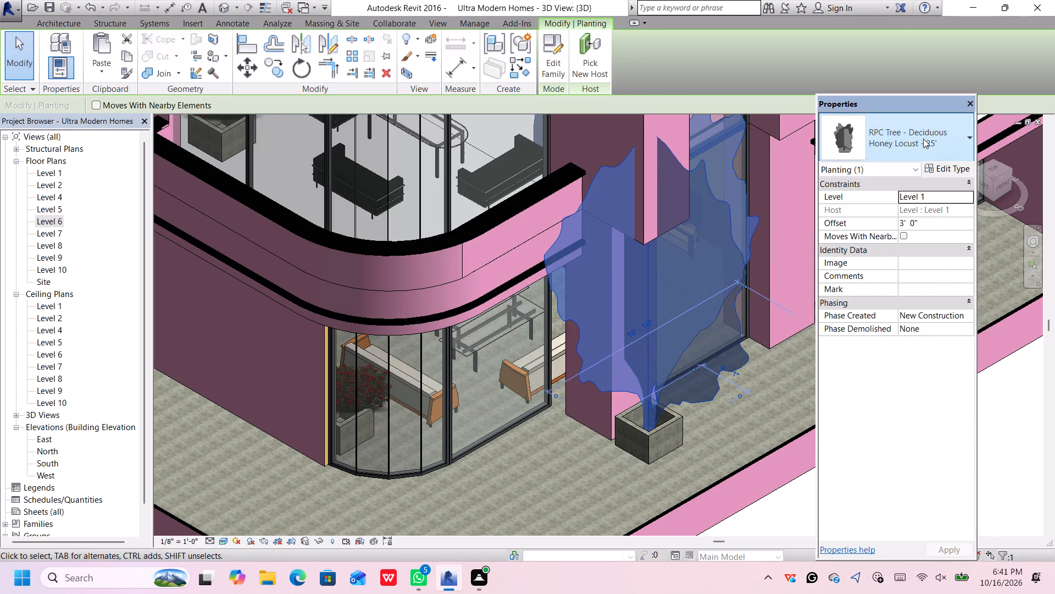
click(886, 252)
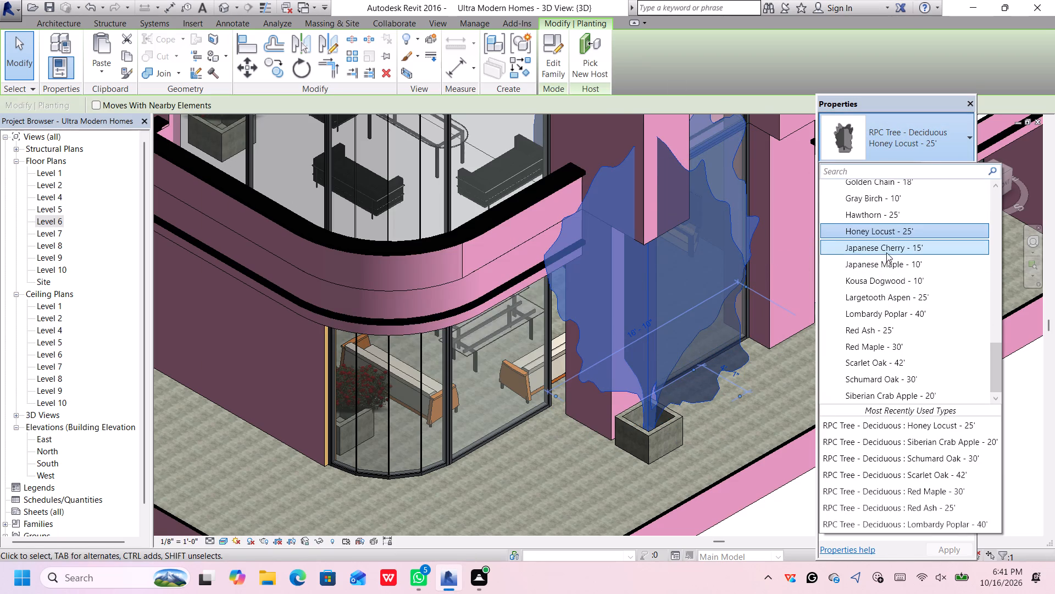
click(799, 498)
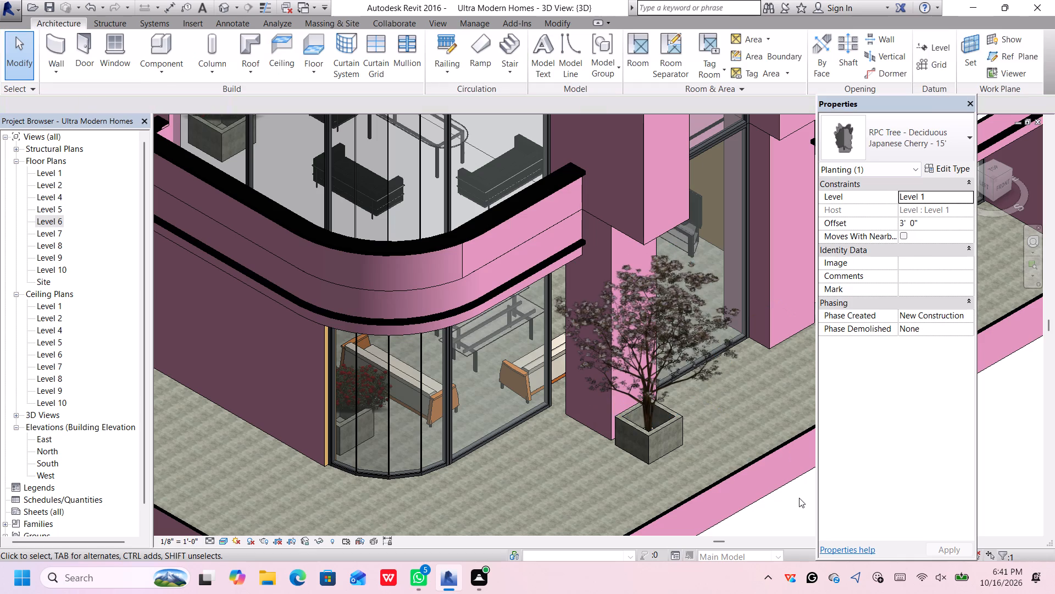
Examine the whole house from the front corner with the tree in its planter, checking facade, balconies and roof.
scroll(724, 374, down, 6)
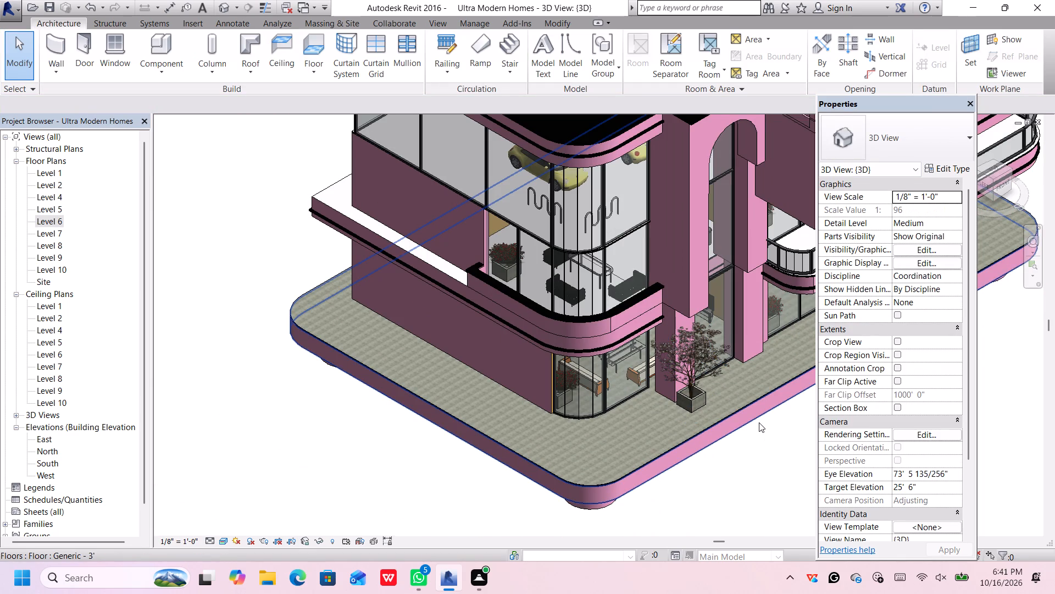
middle_drag(757, 453, 757, 451)
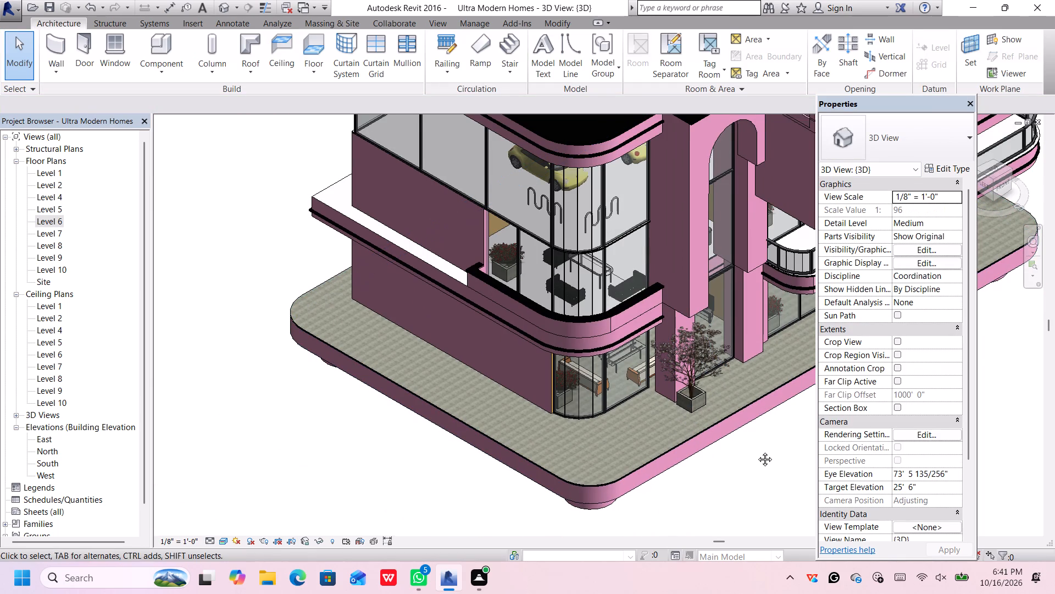
middle_drag(757, 451, 703, 363)
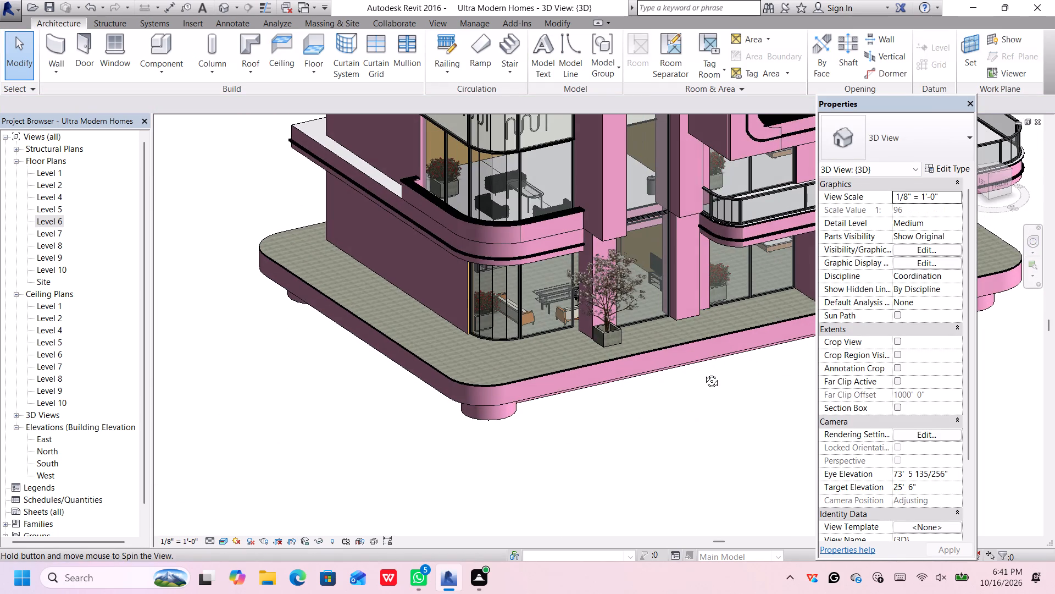
scroll(698, 389, down, 6)
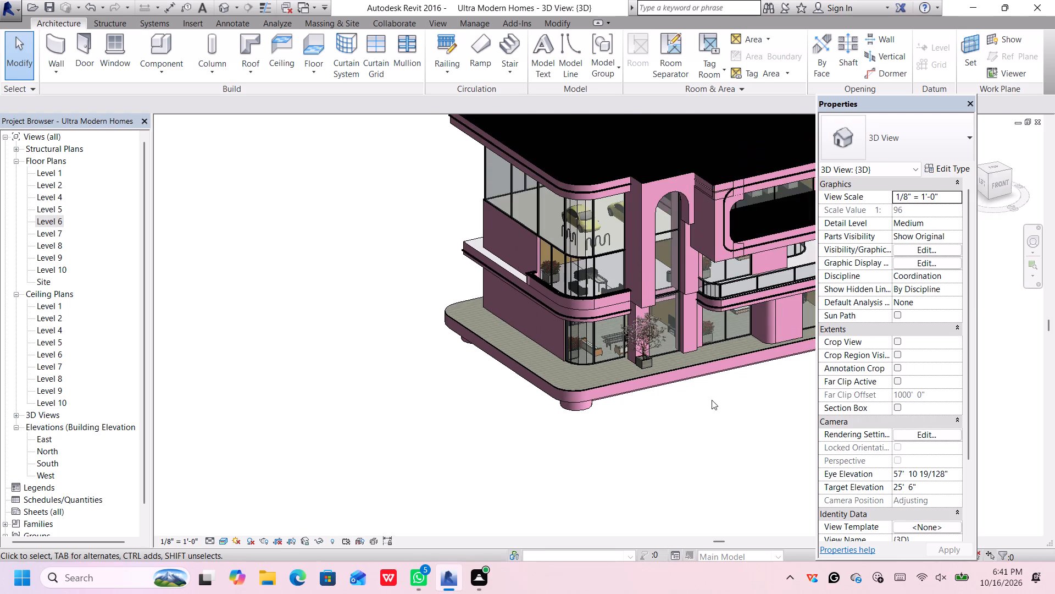
middle_drag(714, 403, 587, 437)
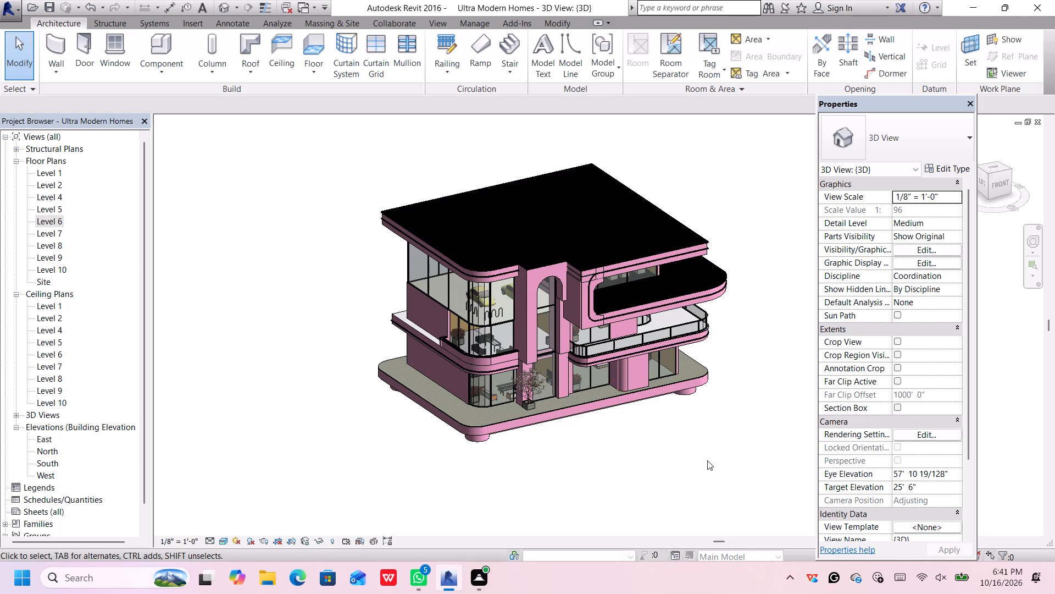
scroll(708, 459, up, 3)
scroll(649, 426, up, 1)
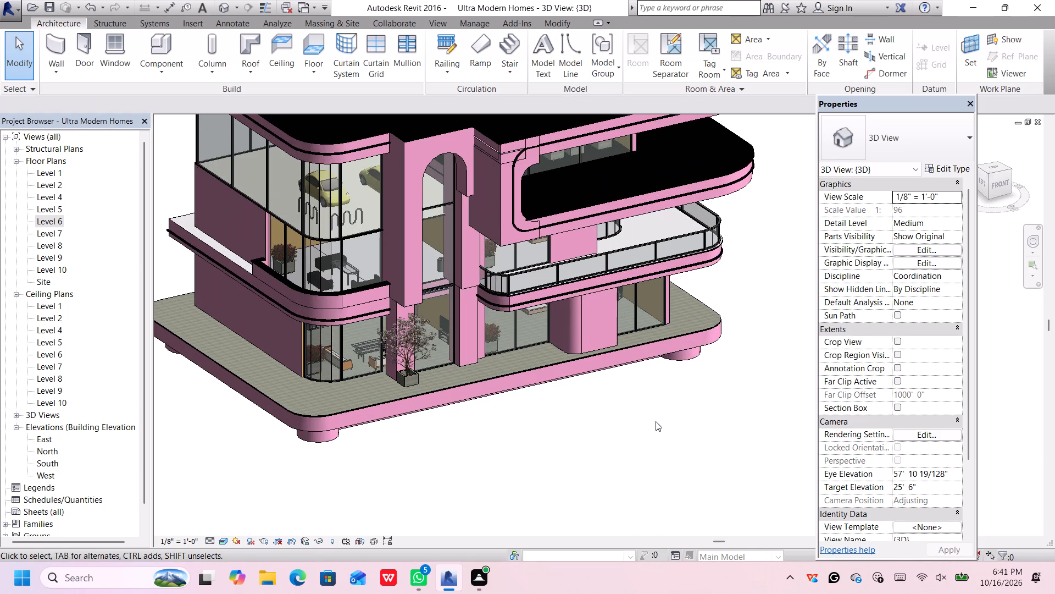
scroll(658, 418, down, 4)
middle_drag(708, 405, 700, 446)
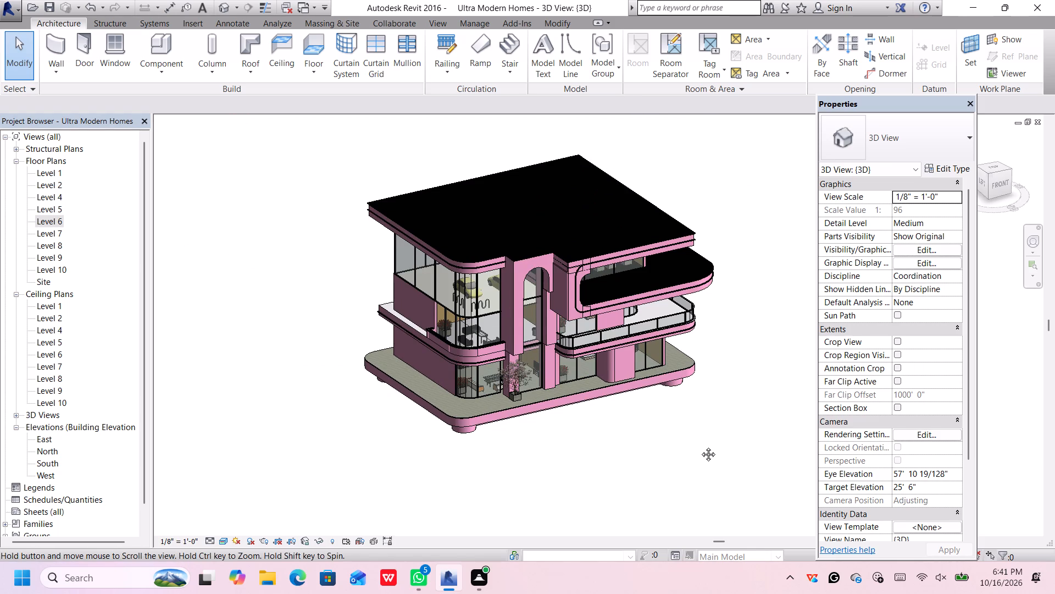
middle_drag(700, 446, 698, 462)
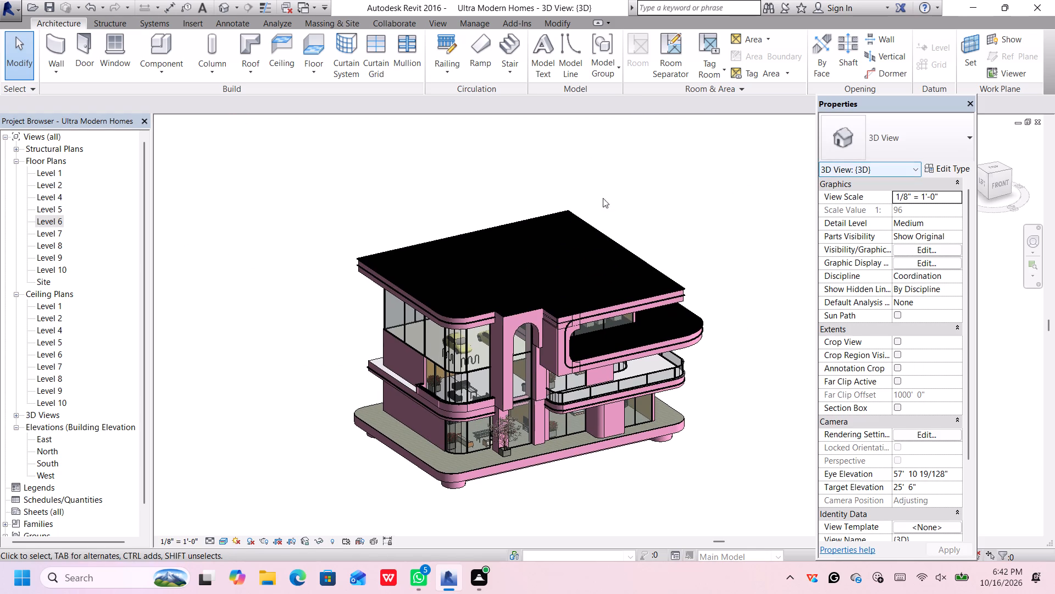
Place one air terminal component on the black roof above the curved glazed front corner.
click(182, 45)
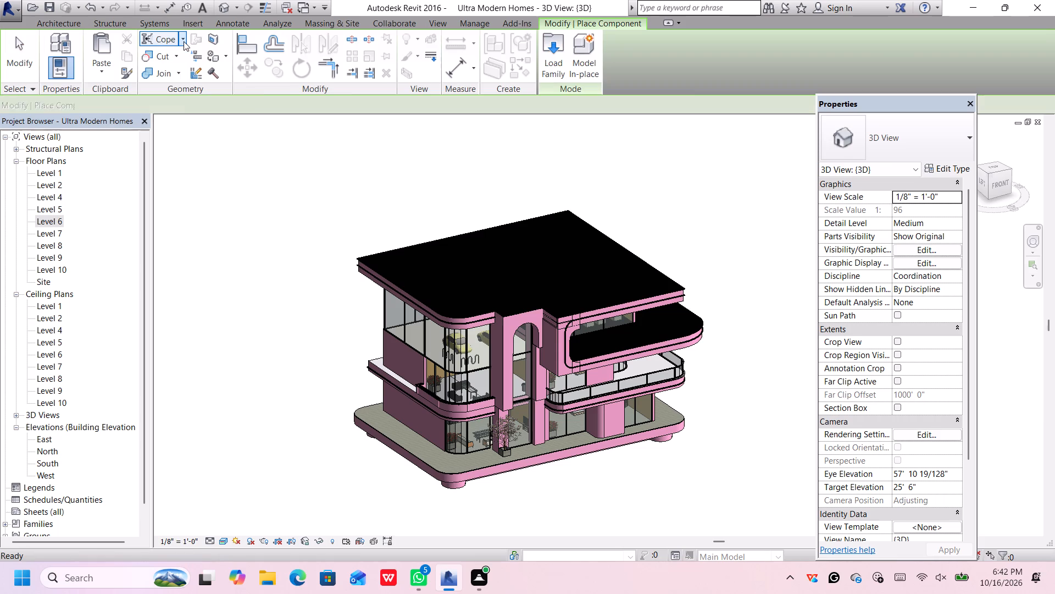
click(895, 132)
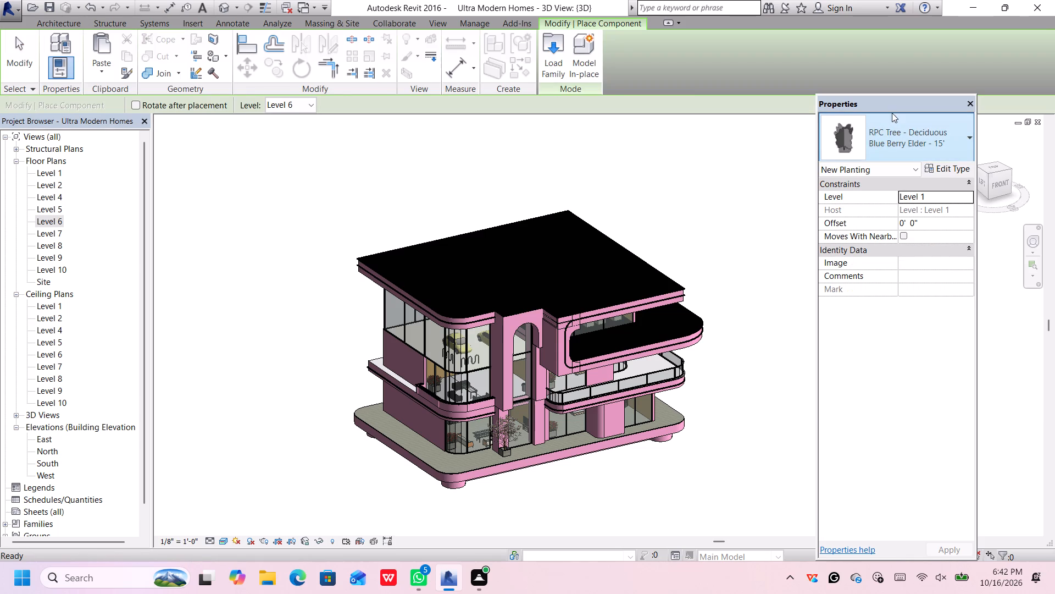
click(896, 139)
click(893, 136)
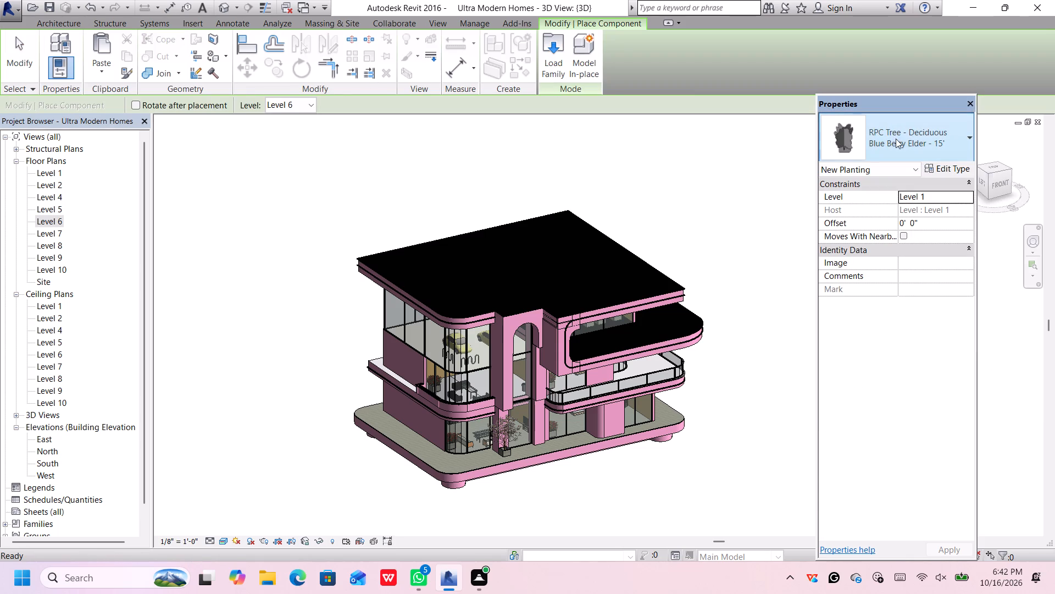
scroll(886, 239, up, 13)
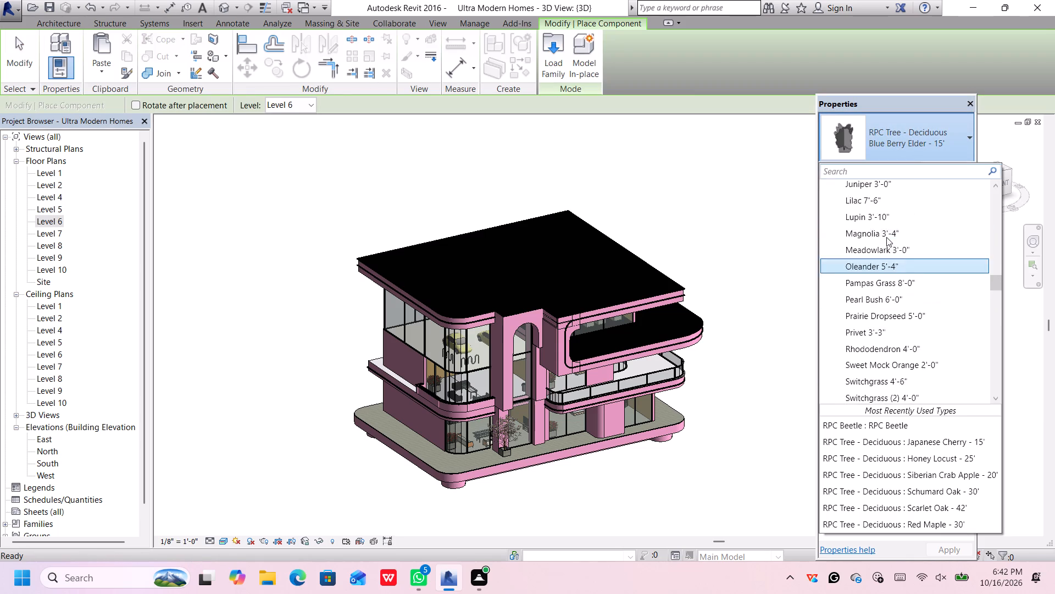
scroll(886, 237, up, 9)
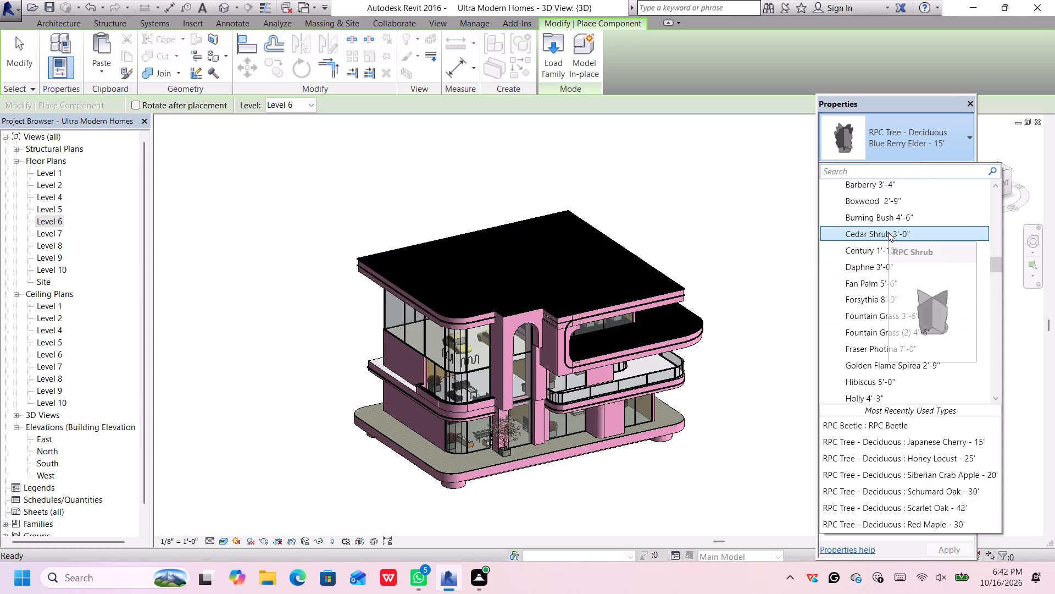
scroll(888, 232, up, 1)
click(903, 202)
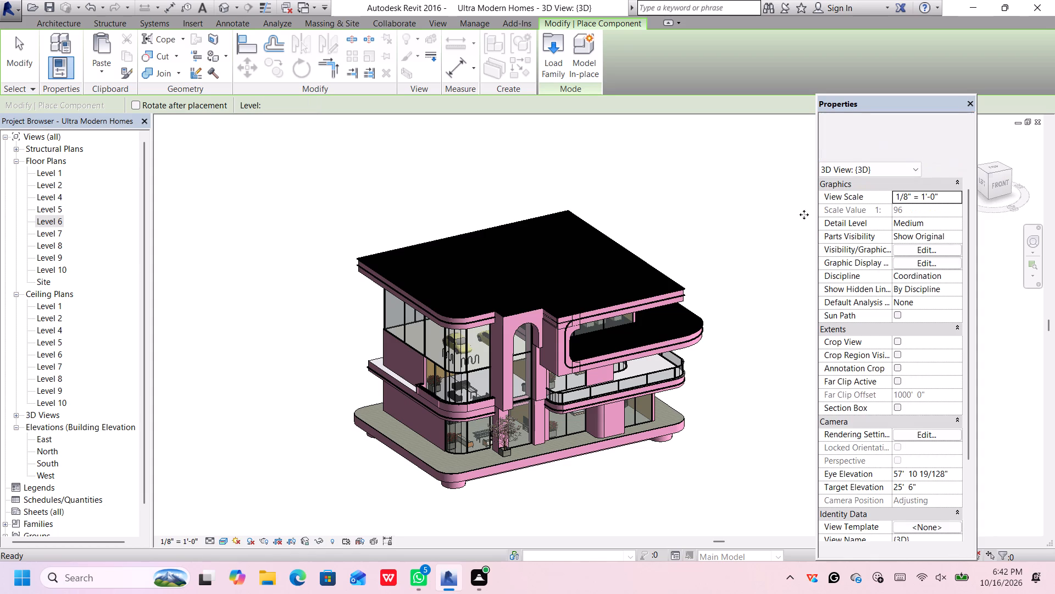
click(460, 302)
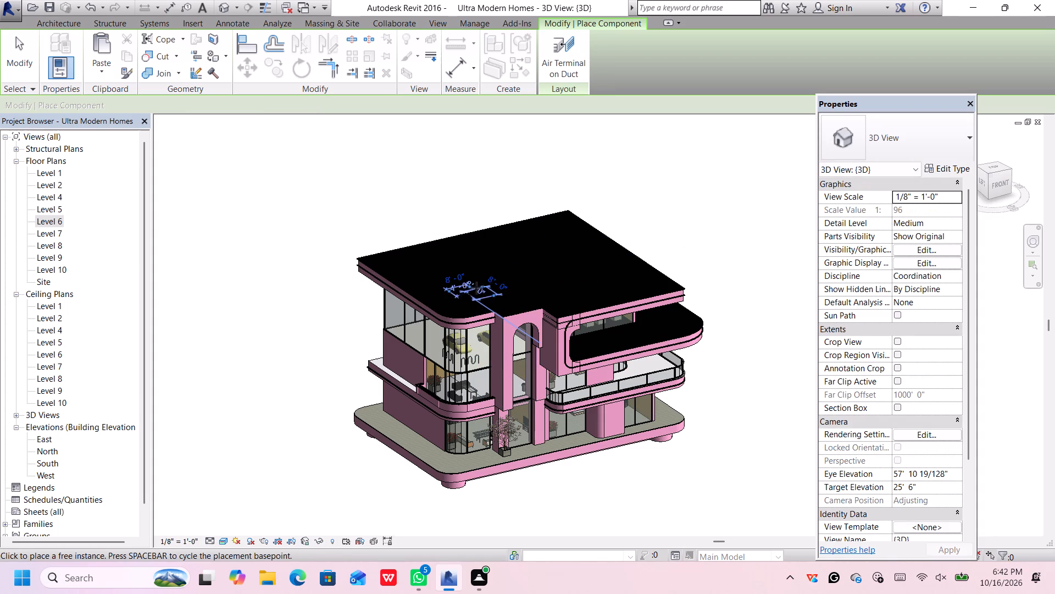
scroll(446, 310, up, 1)
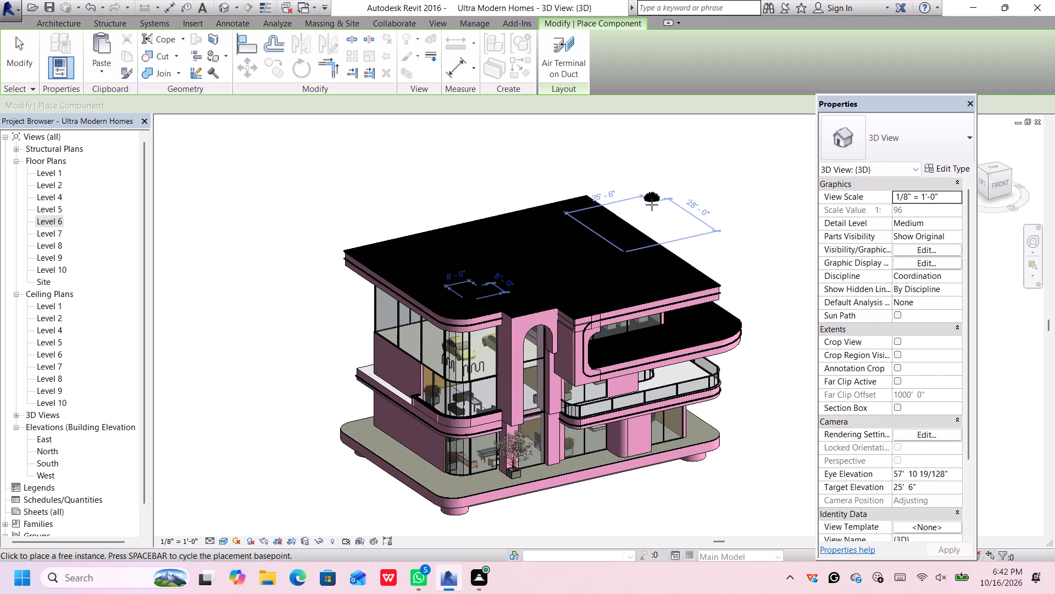
scroll(467, 318, up, 10)
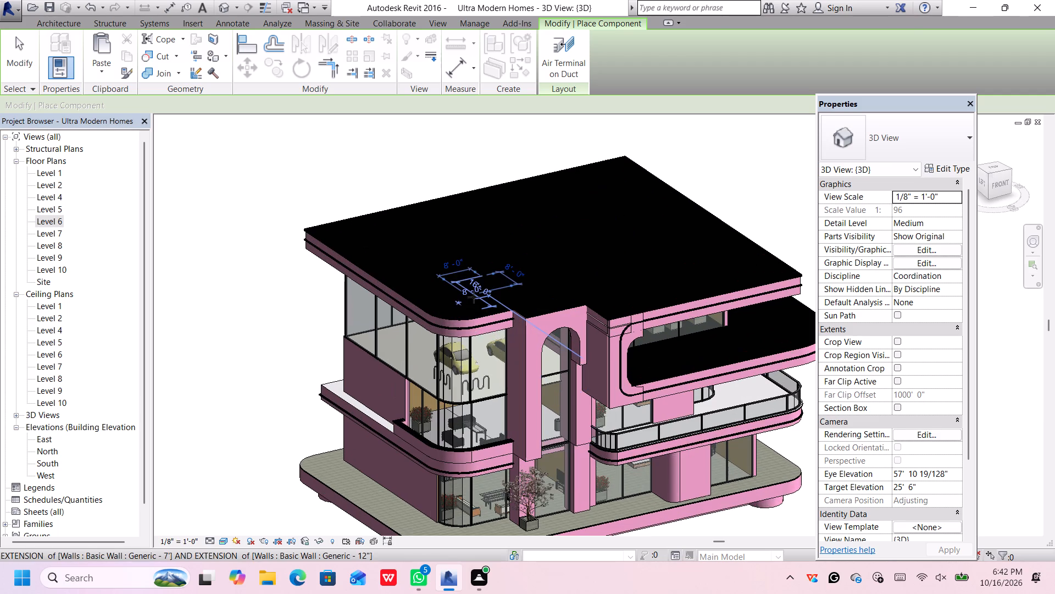
scroll(484, 283, up, 5)
scroll(496, 272, down, 12)
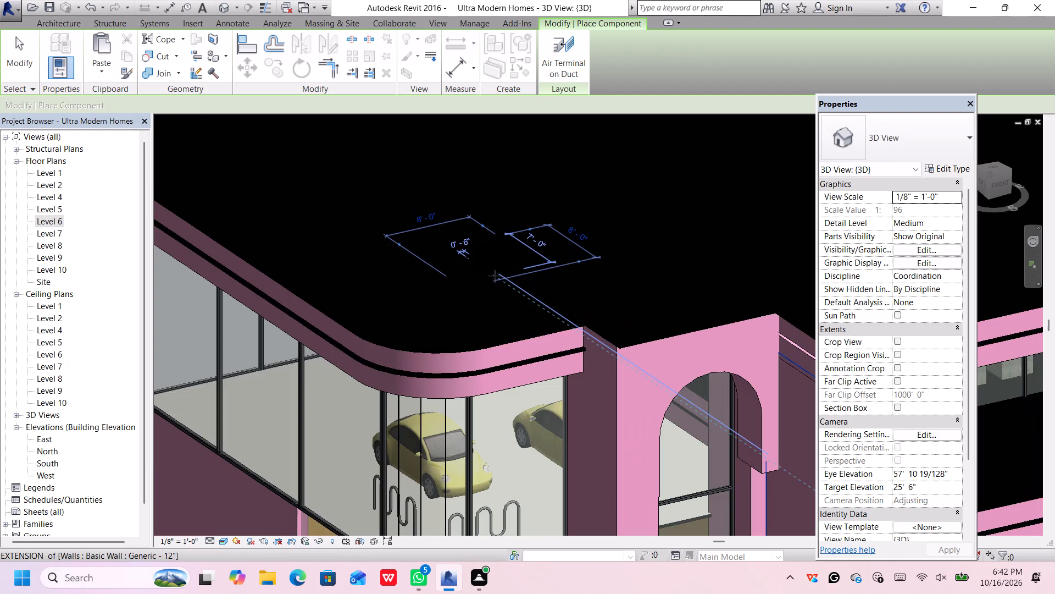
scroll(495, 276, down, 10)
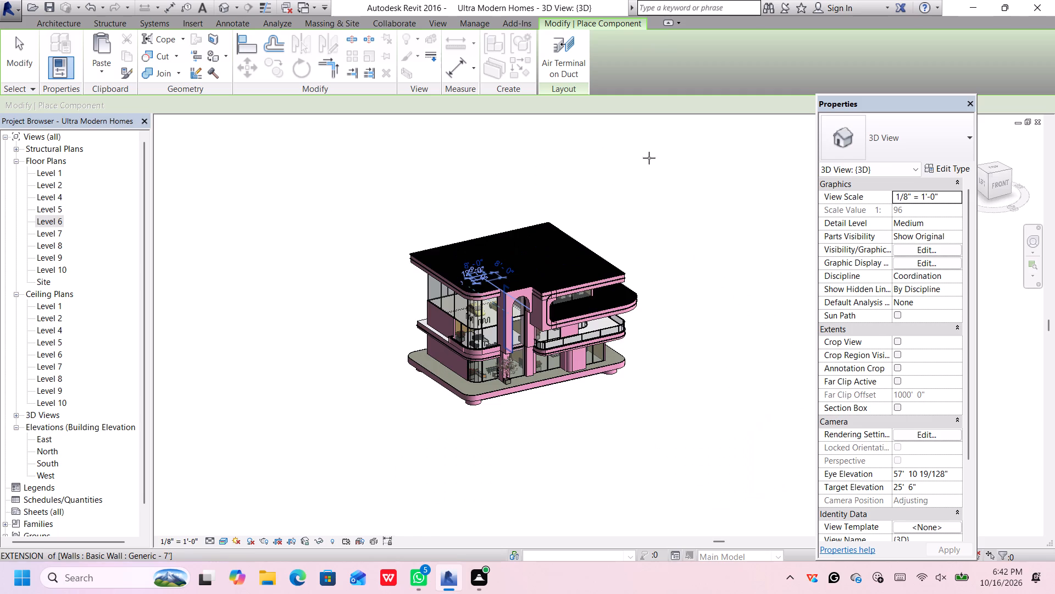
key(Escape)
key(Escape)
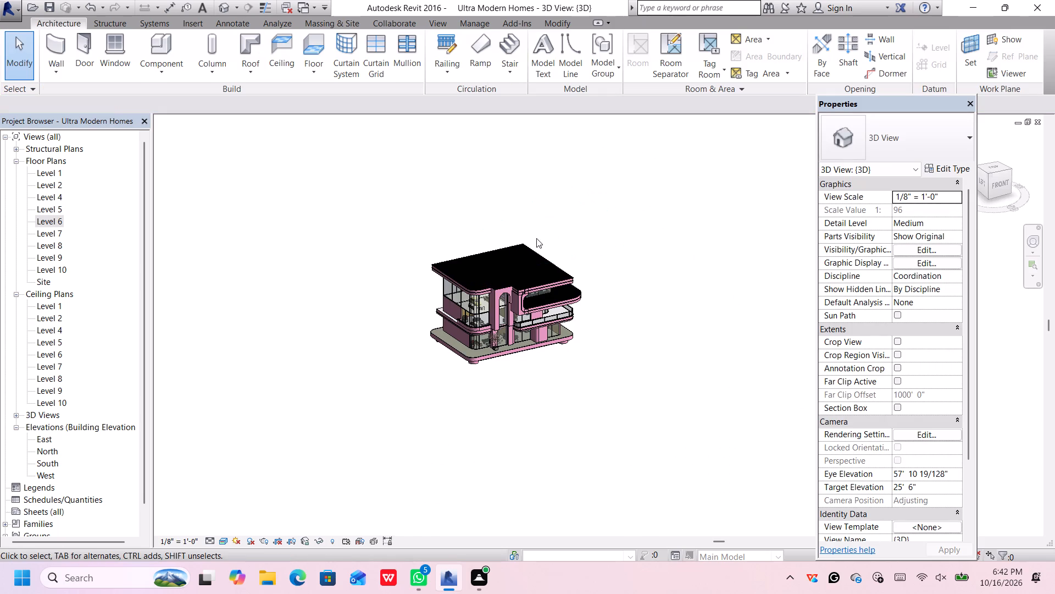
Paint the top face of the black main roof with the ivory glossy Steel, Paint Finish material.
scroll(536, 238, up, 5)
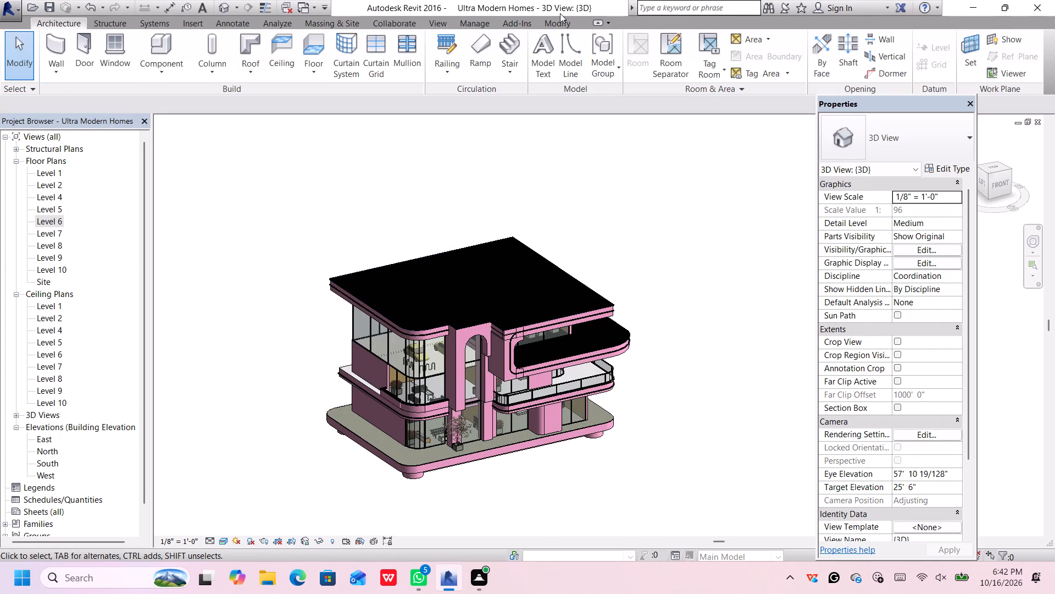
click(559, 20)
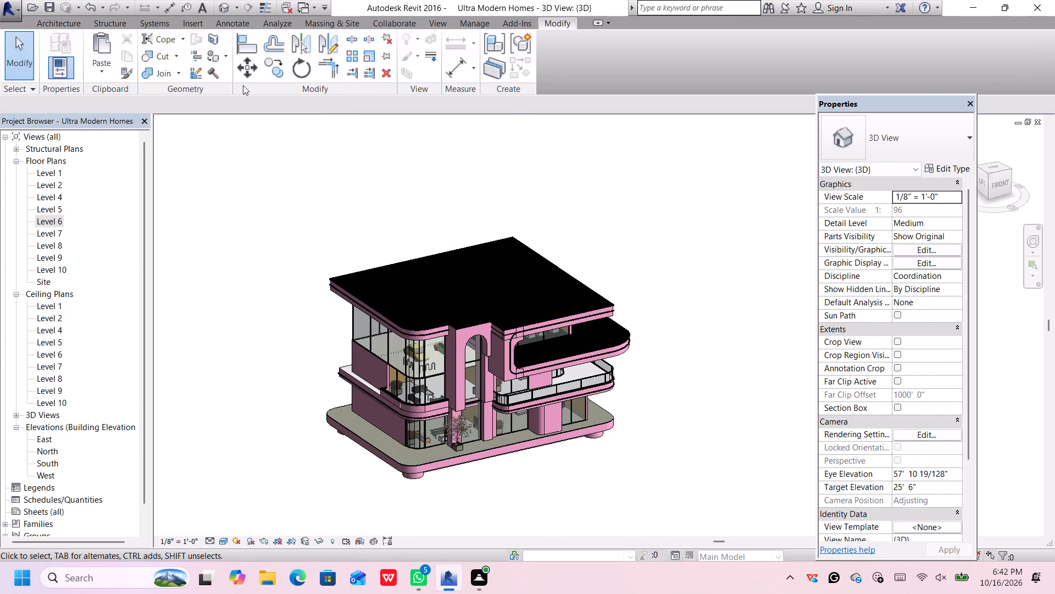
click(212, 57)
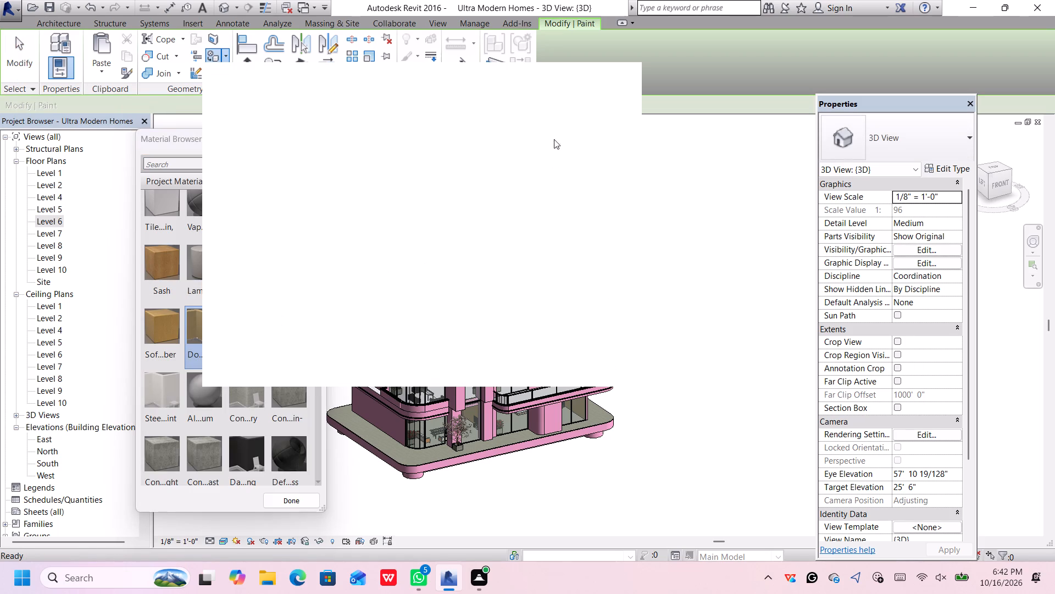
click(617, 84)
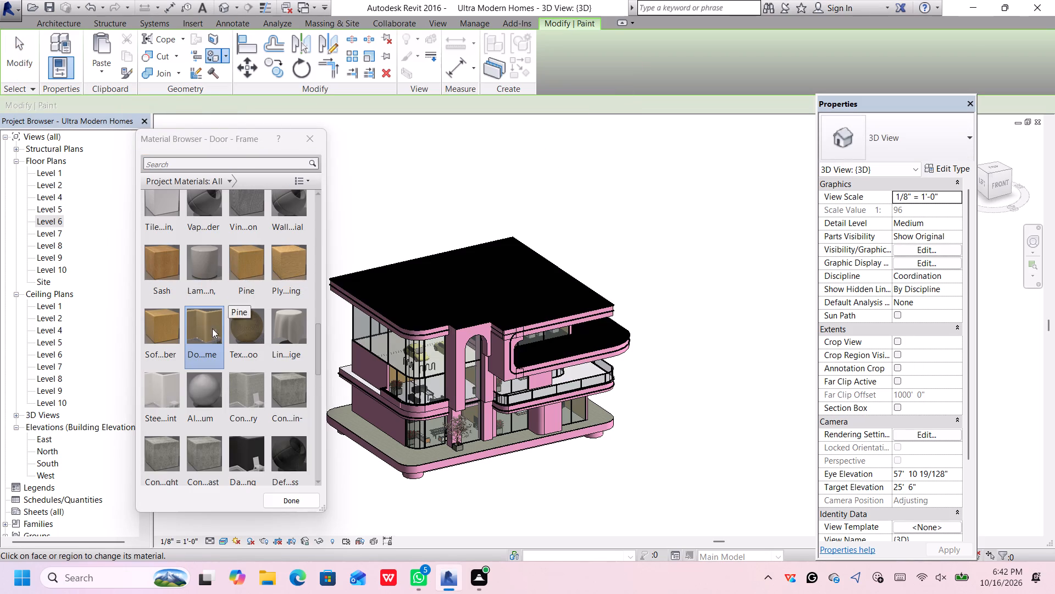
click(171, 398)
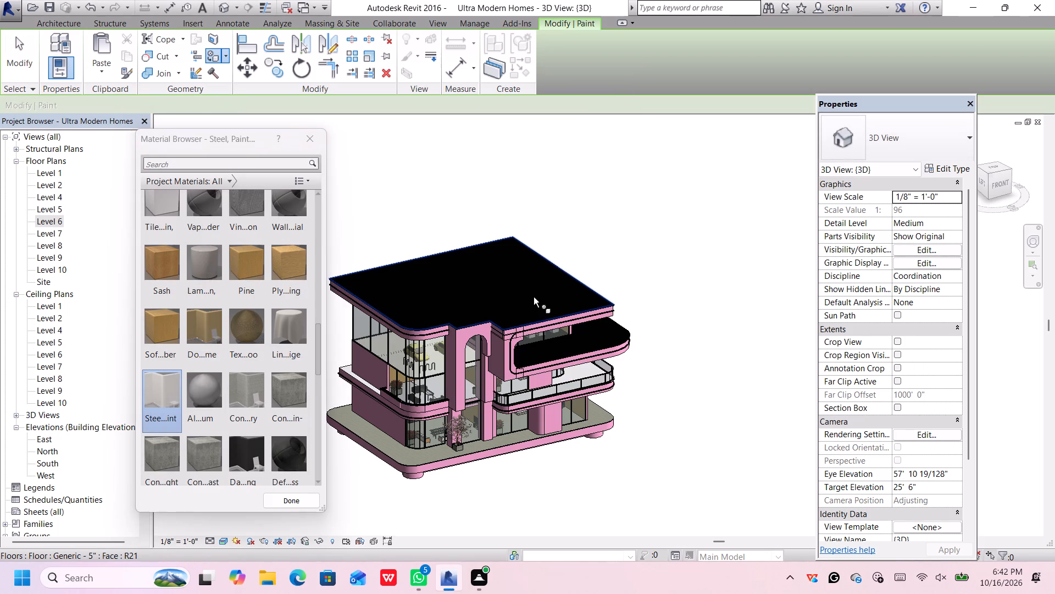
click(532, 297)
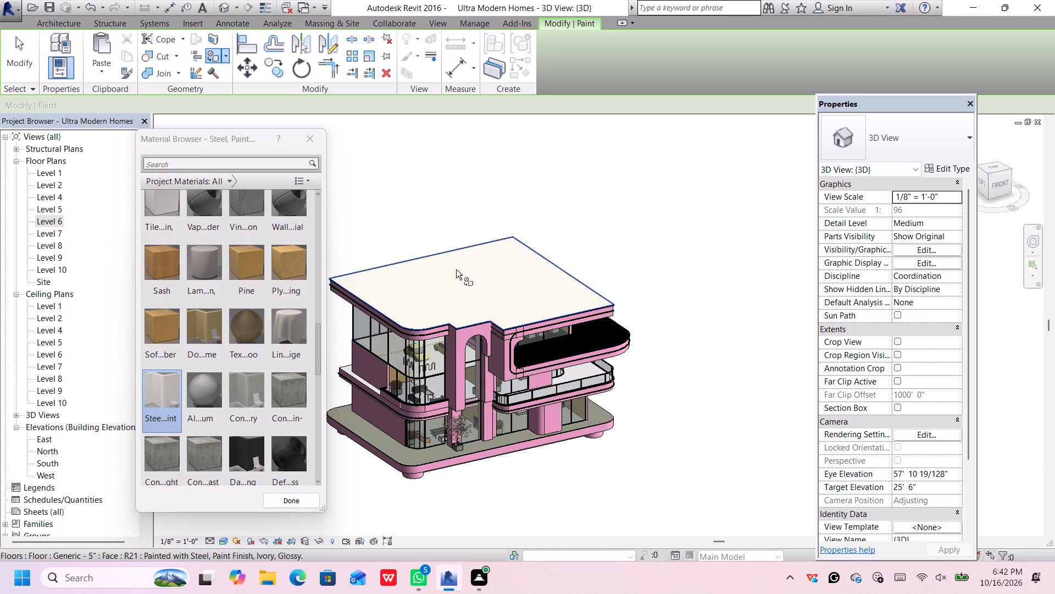
scroll(445, 284, up, 3)
click(564, 186)
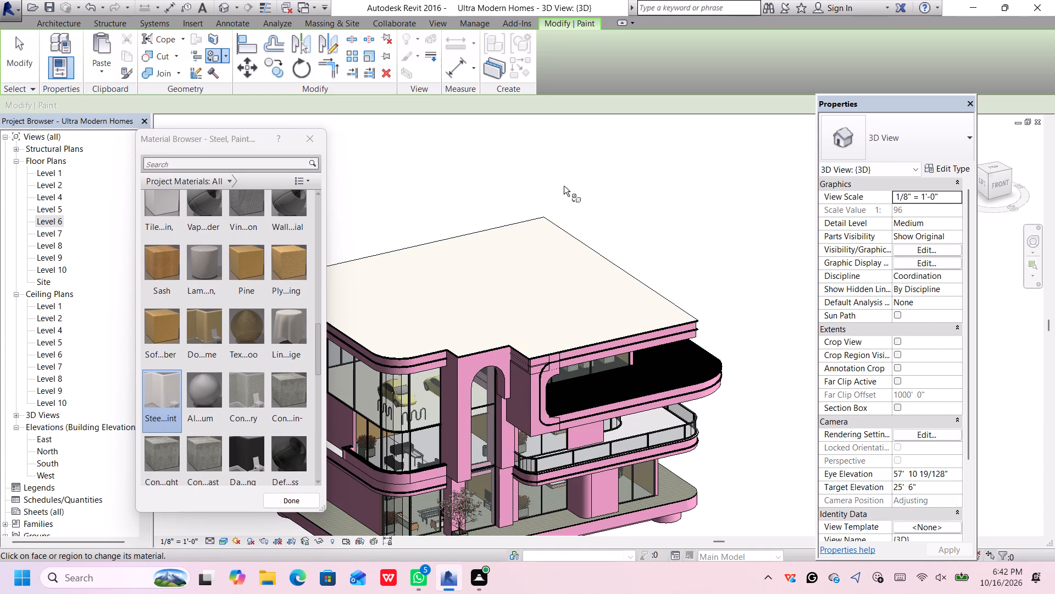
key(Escape)
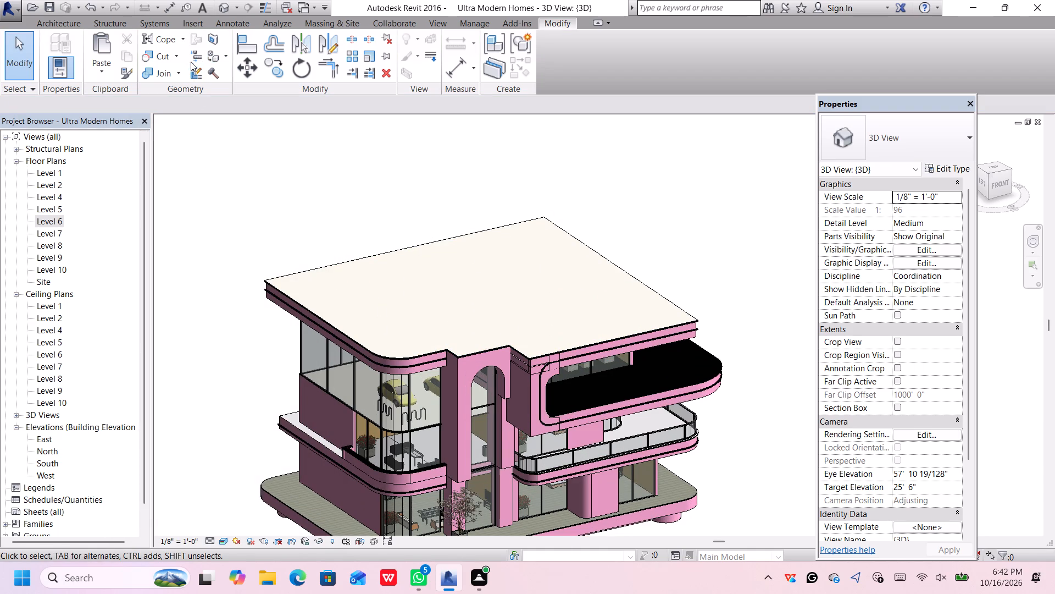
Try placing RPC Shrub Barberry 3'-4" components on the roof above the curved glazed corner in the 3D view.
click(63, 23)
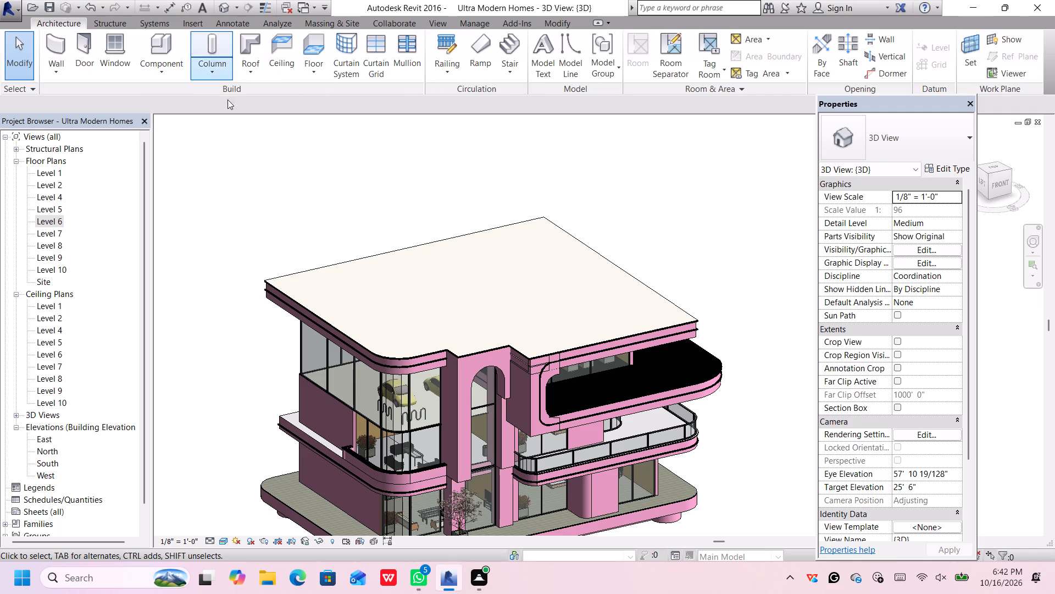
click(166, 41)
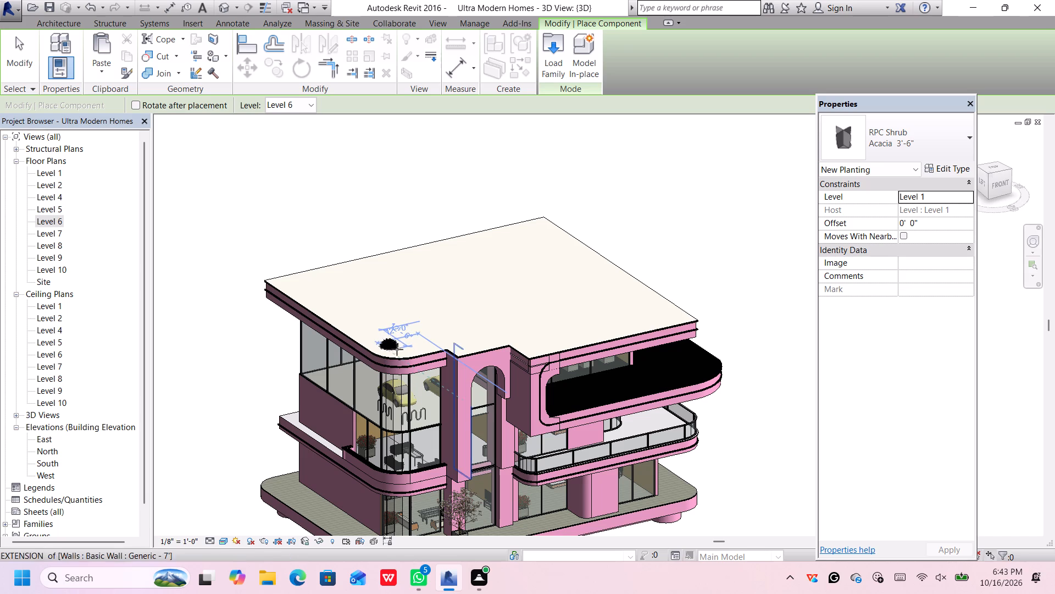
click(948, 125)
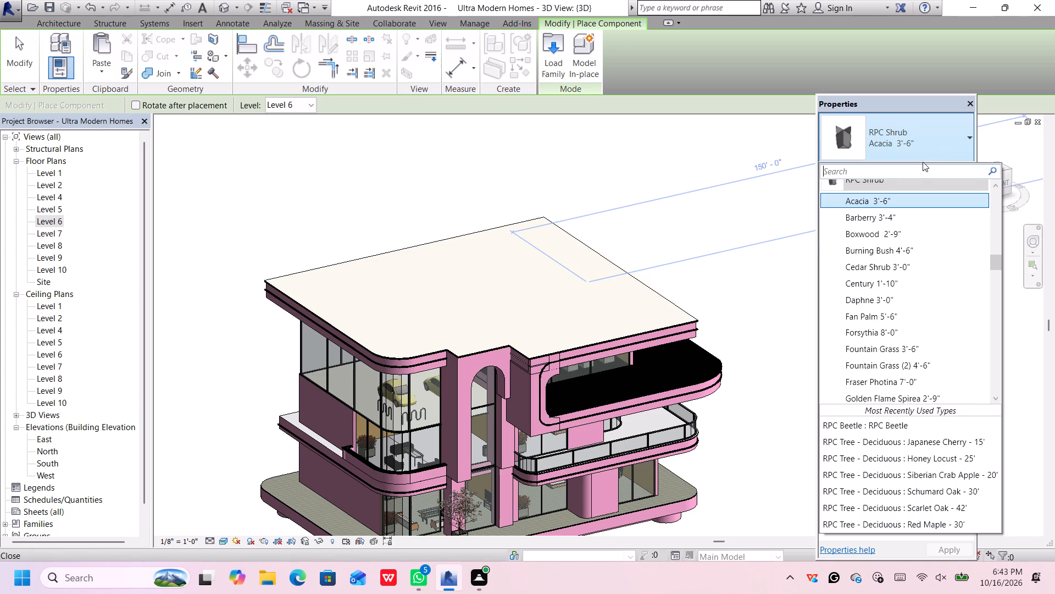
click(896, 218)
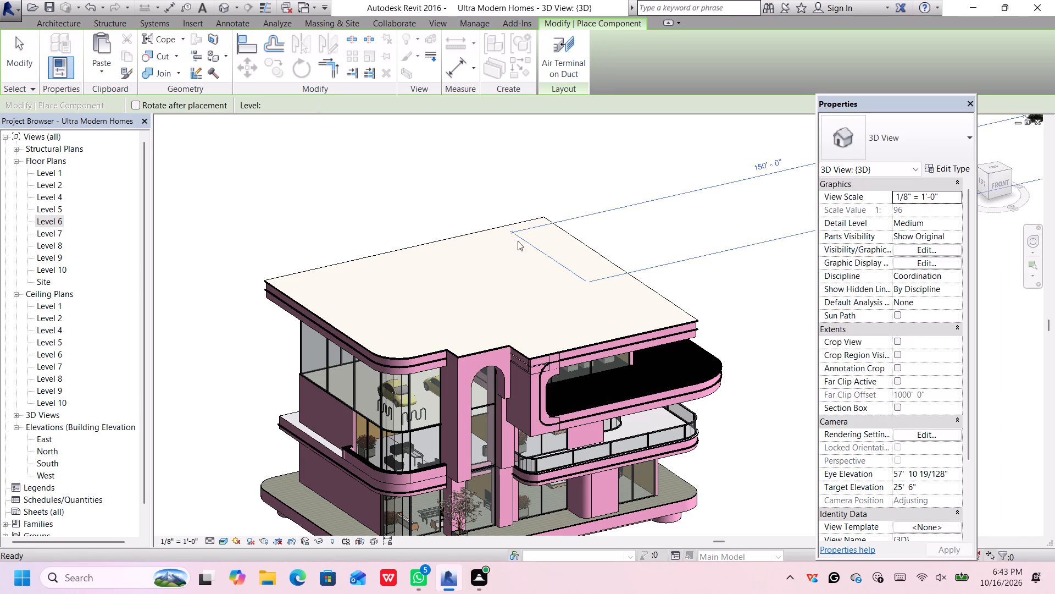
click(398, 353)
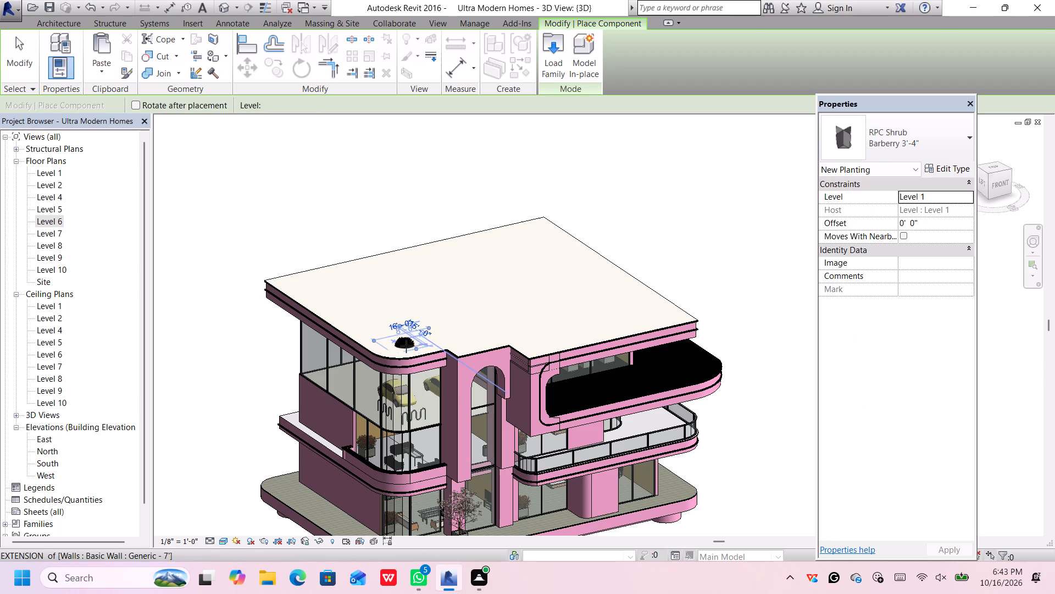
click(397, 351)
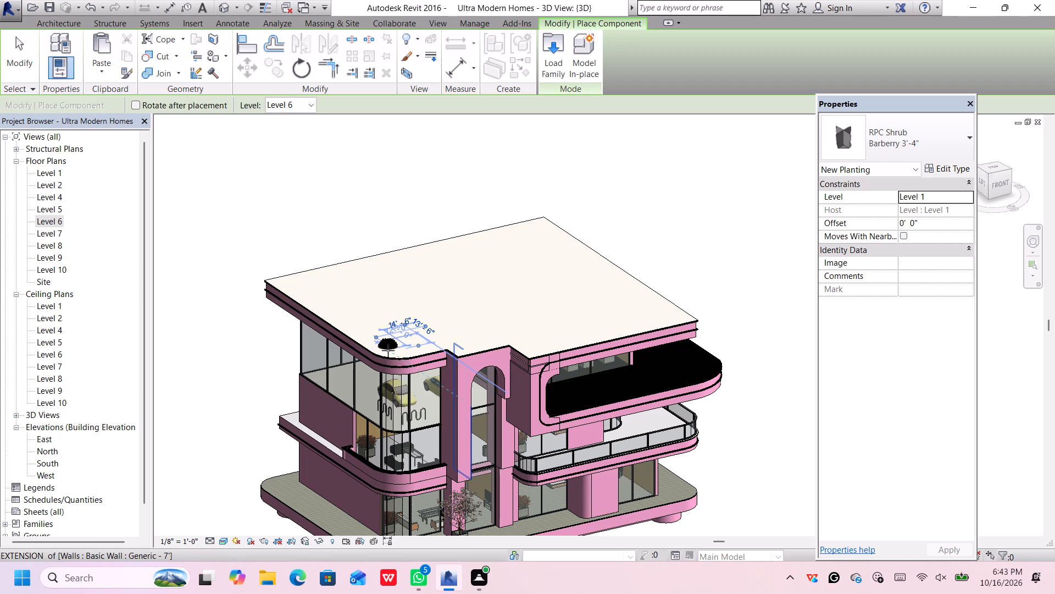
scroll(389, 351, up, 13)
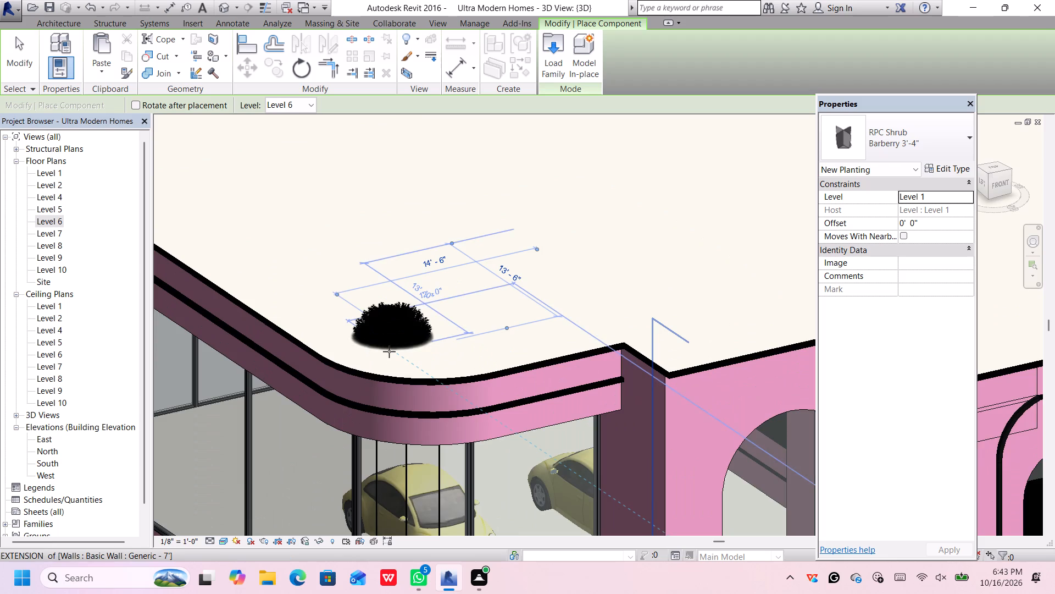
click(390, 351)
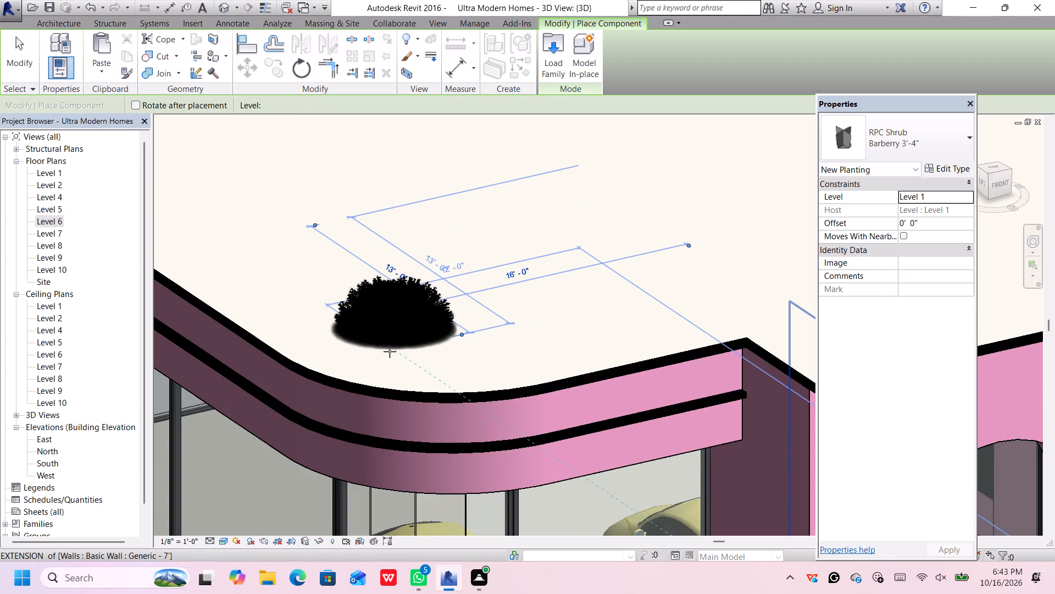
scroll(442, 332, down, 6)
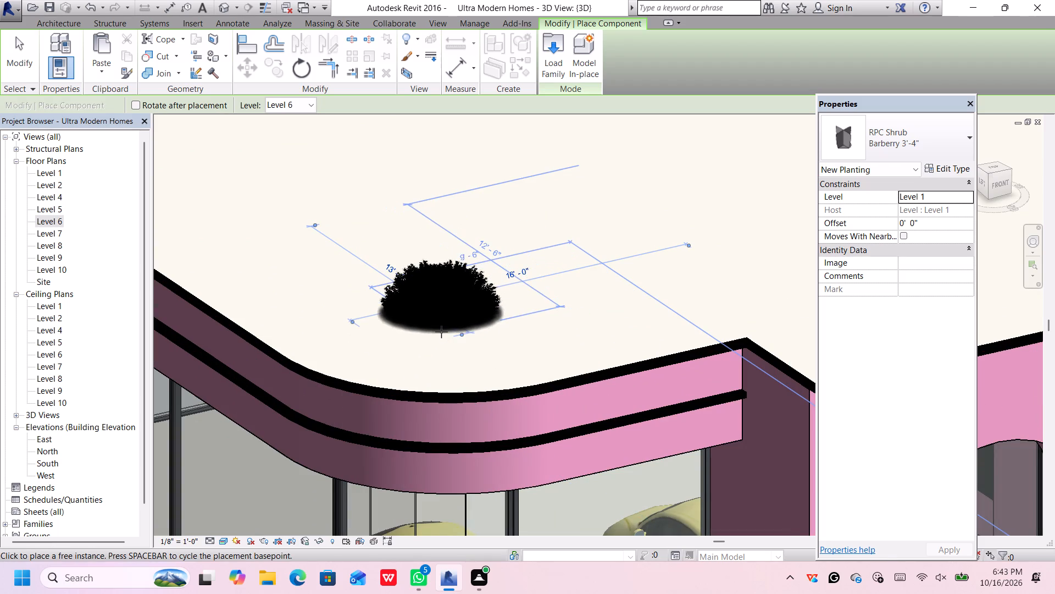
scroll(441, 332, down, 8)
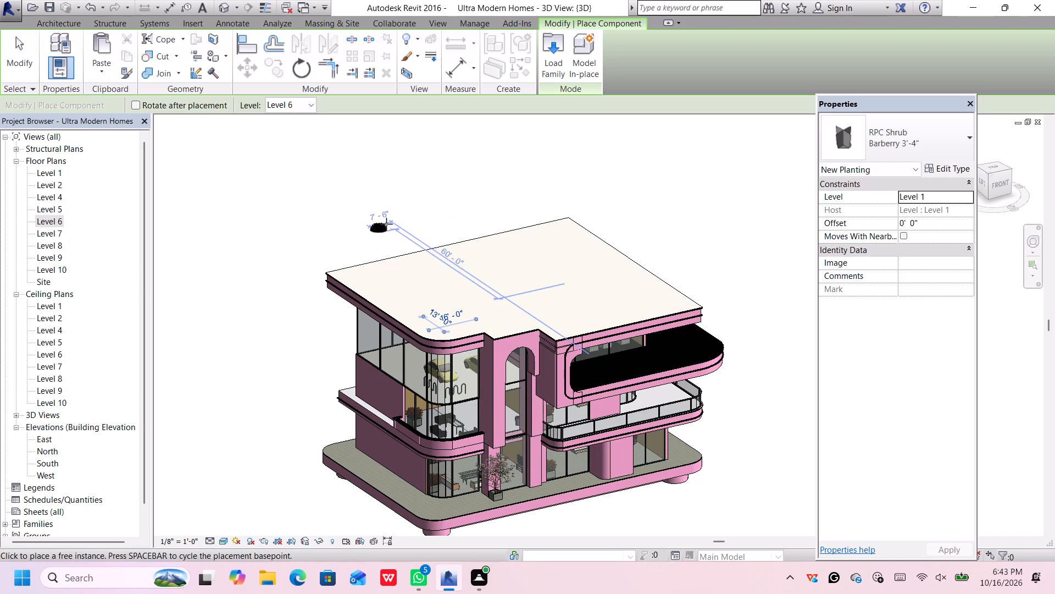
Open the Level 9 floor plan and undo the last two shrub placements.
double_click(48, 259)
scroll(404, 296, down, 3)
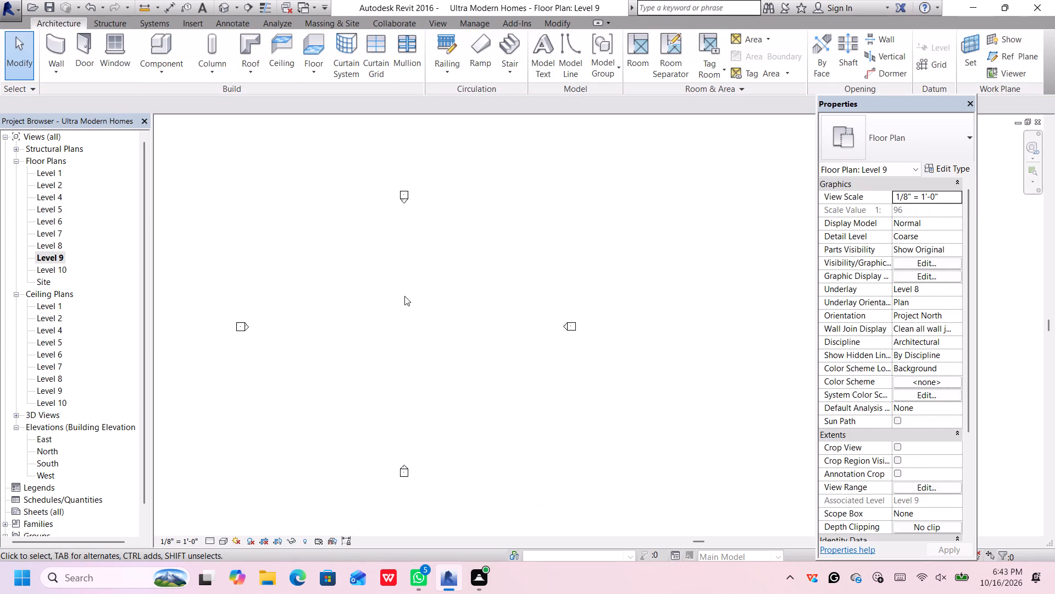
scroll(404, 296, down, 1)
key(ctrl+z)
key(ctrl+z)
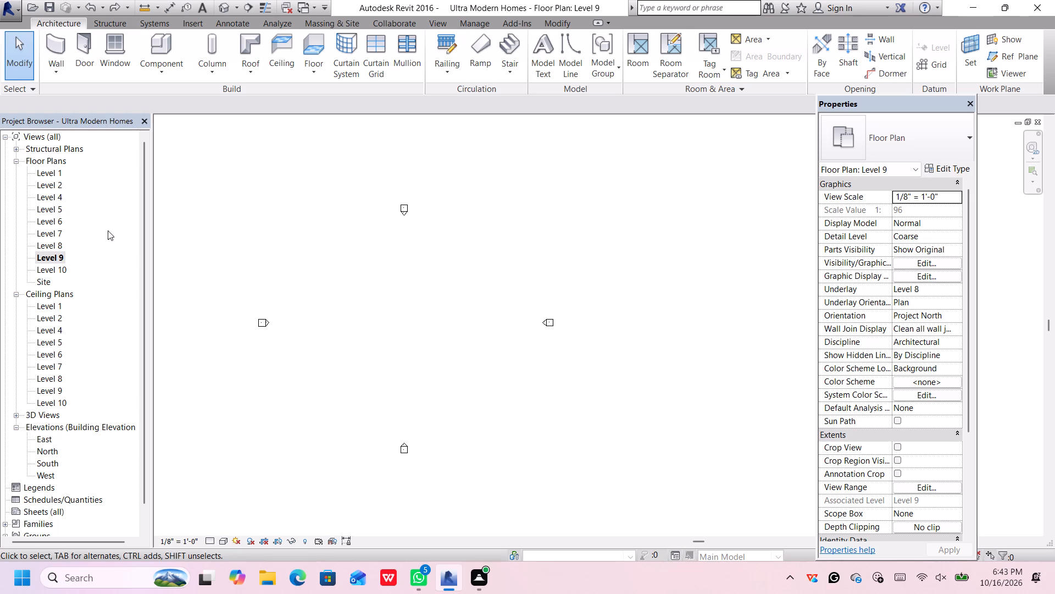
Delete the Acacia 3'-6" and Barberry 3'-4" shrubs behind the two cars in the Level 6 floor plan.
double_click(42, 219)
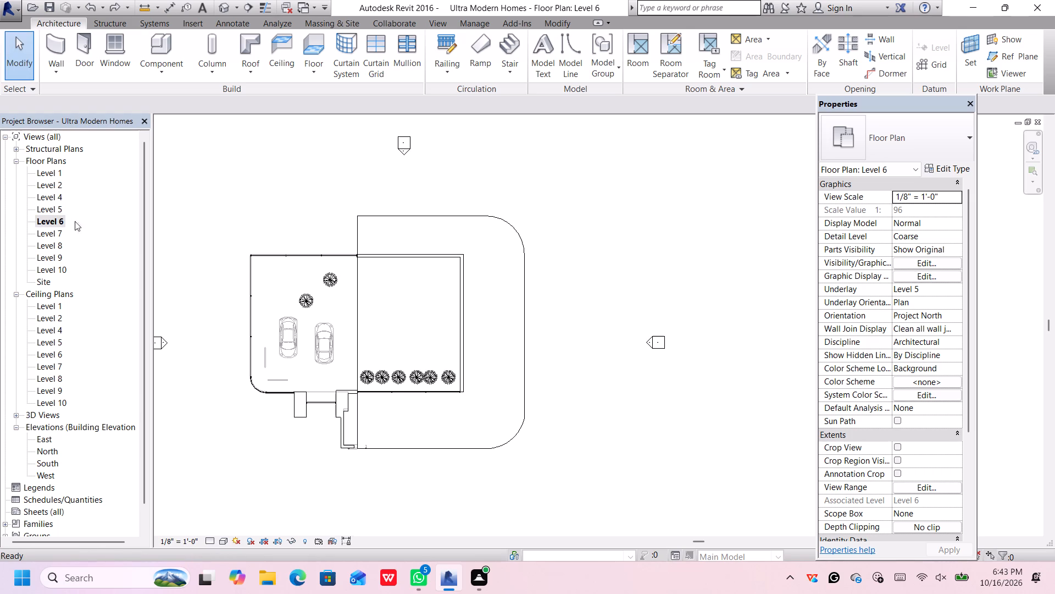
click(327, 285)
key(Delete)
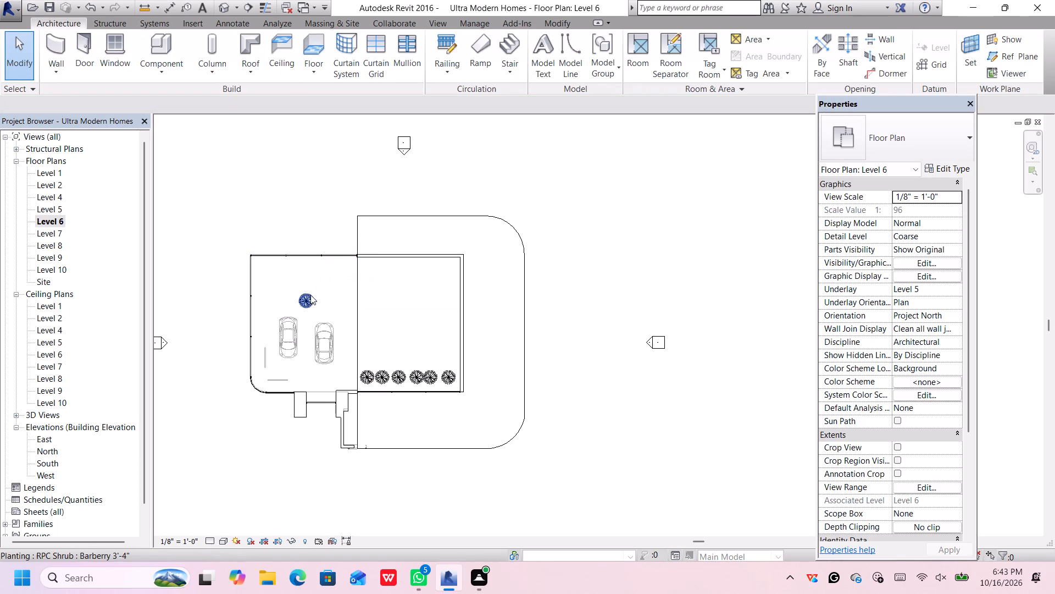
click(311, 305)
key(Delete)
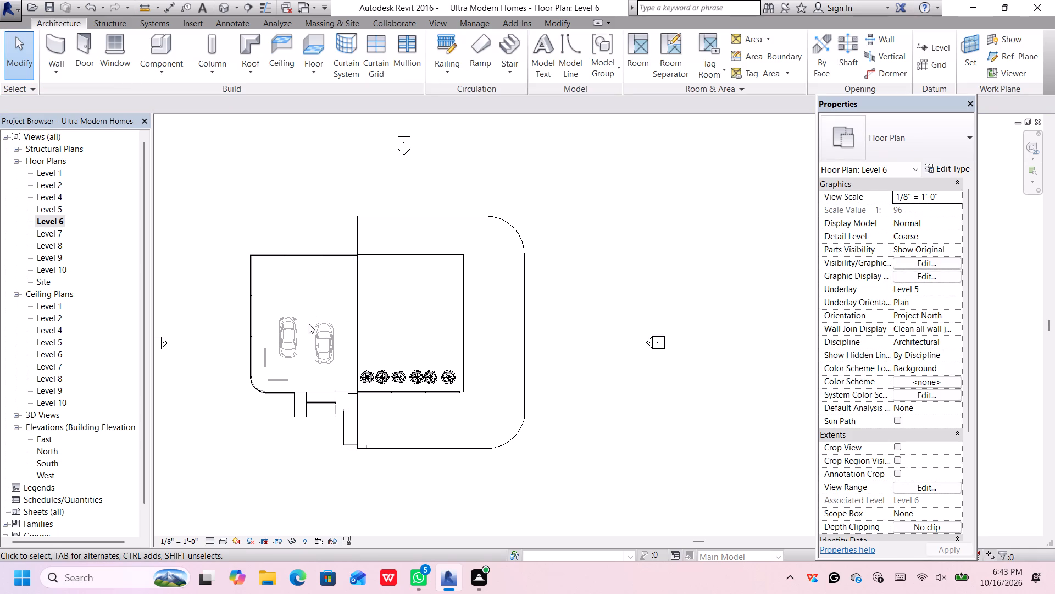
Place a Barberry 3'-4" shrub in the Level 7 floor plan, inside the building's rounded front corner.
double_click(43, 234)
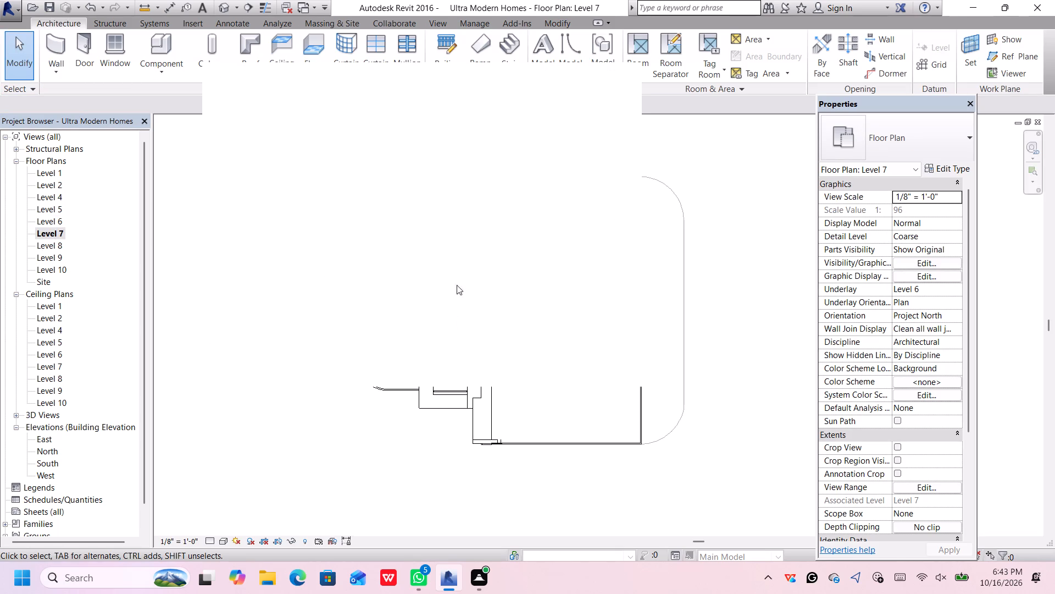
click(619, 81)
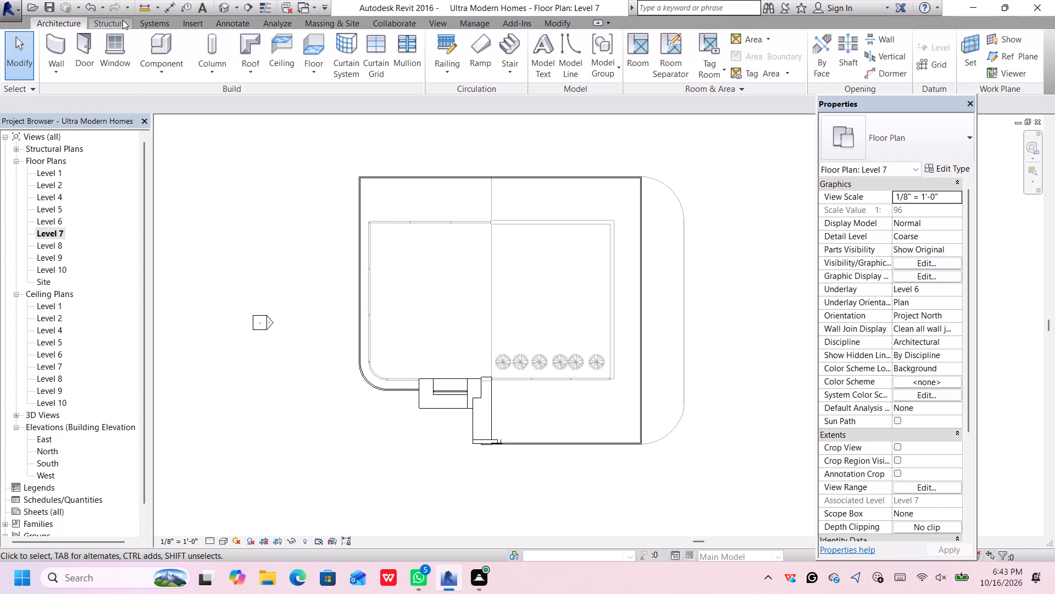
click(150, 43)
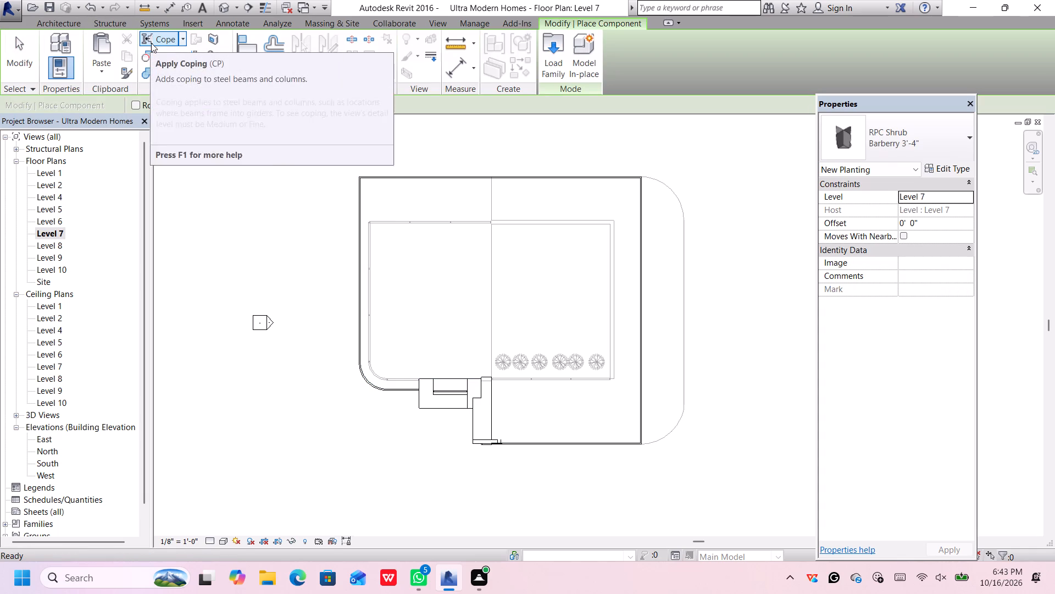
scroll(384, 363, up, 3)
click(383, 363)
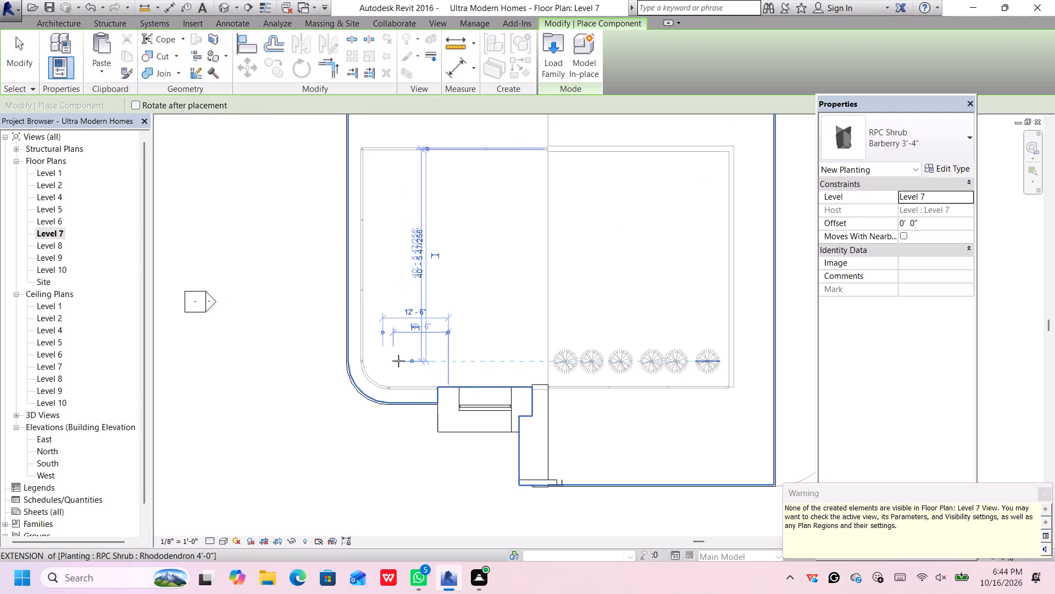
scroll(511, 338, down, 5)
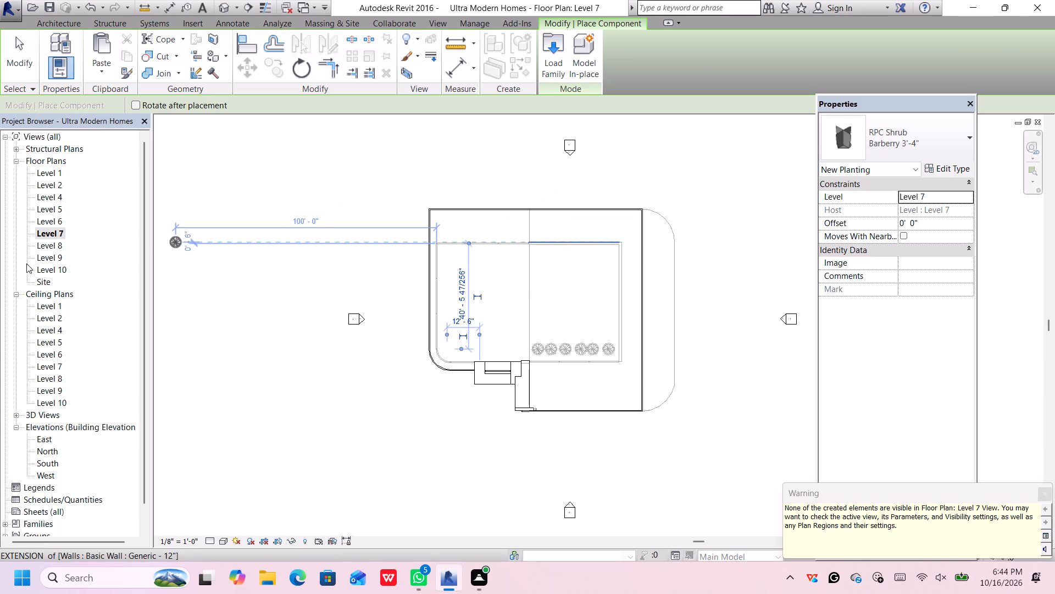
Open the Level 8 floor plan and bring the rounded south-west corner with its Barberry shrub into view.
click(47, 246)
click(54, 253)
click(60, 258)
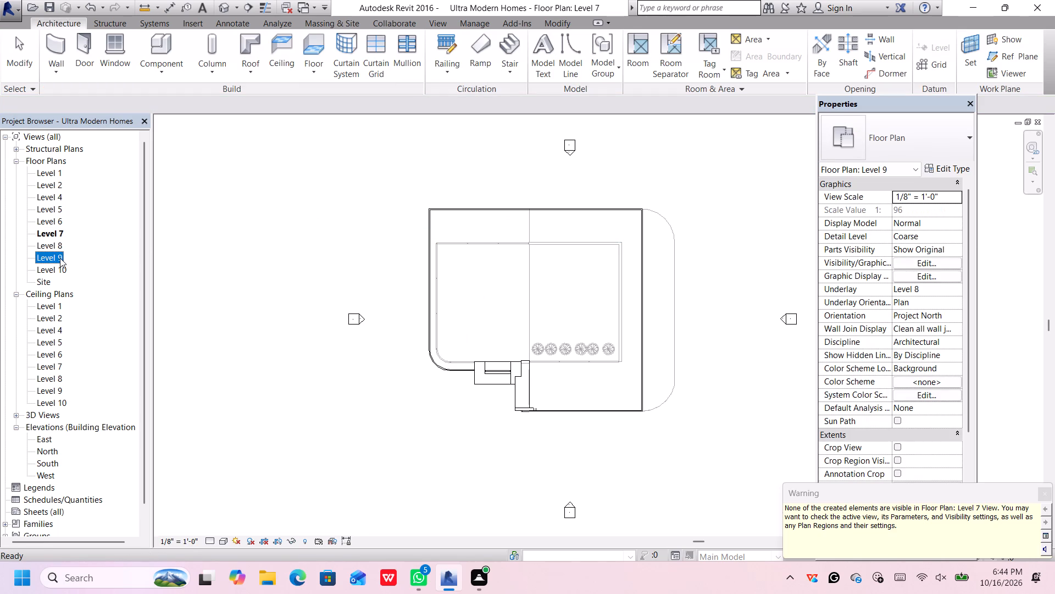
double_click(57, 248)
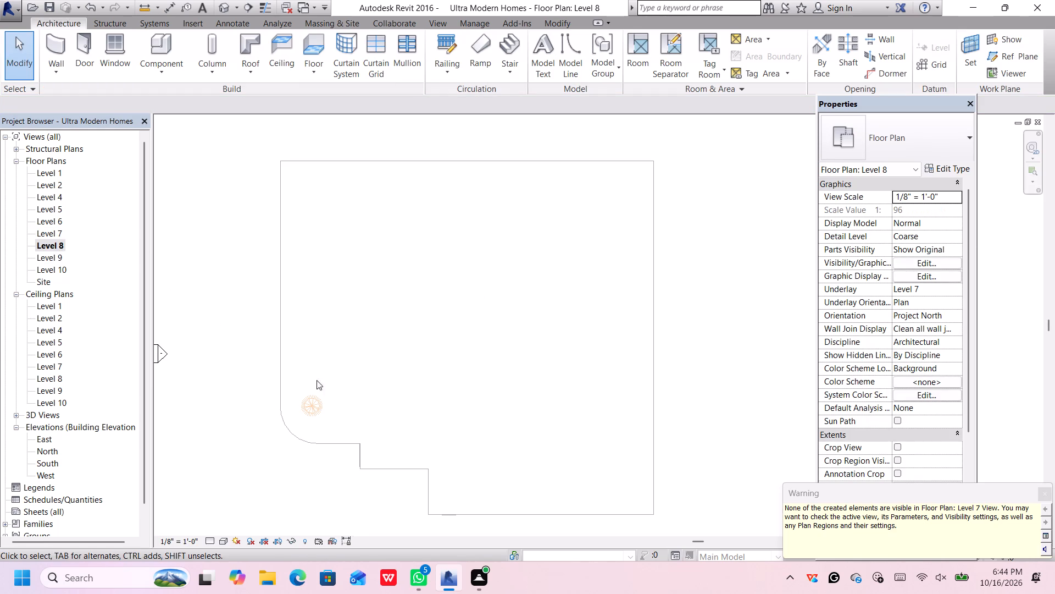
scroll(319, 414, up, 9)
scroll(315, 418, down, 5)
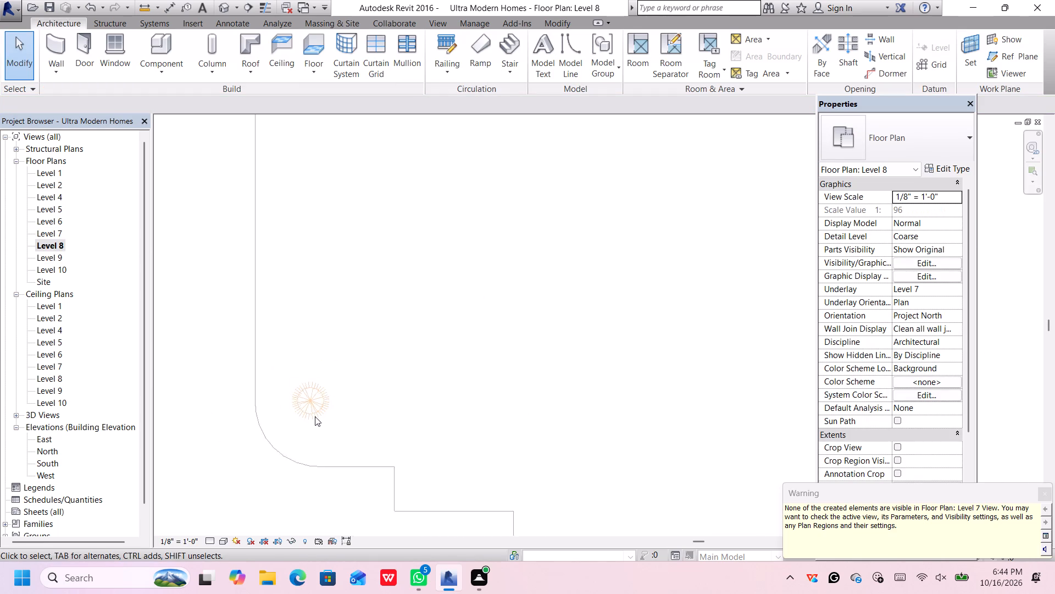
scroll(315, 416, down, 8)
middle_drag(307, 367, 321, 378)
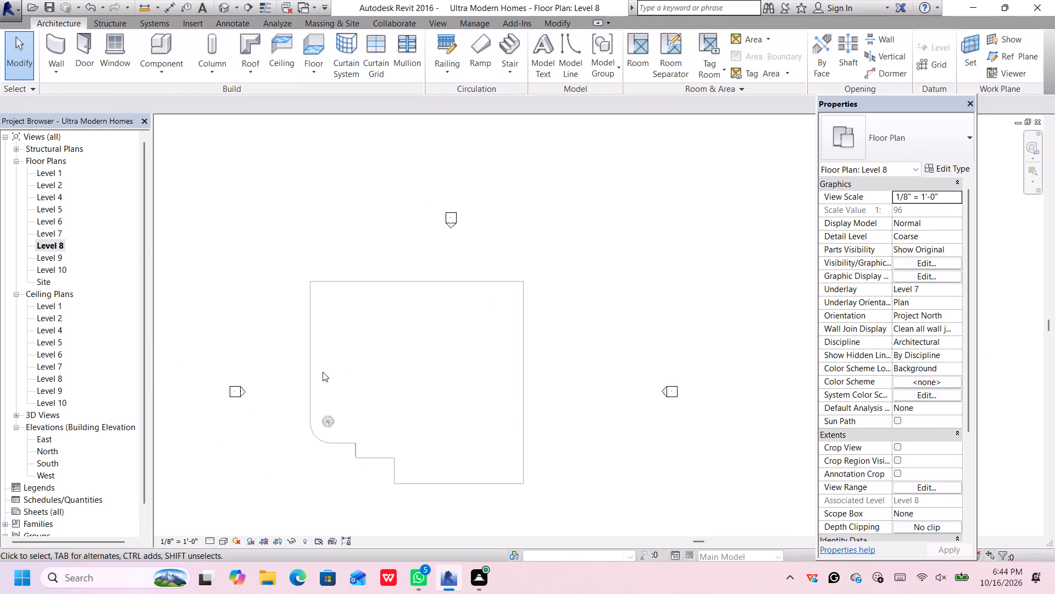
middle_click(324, 372)
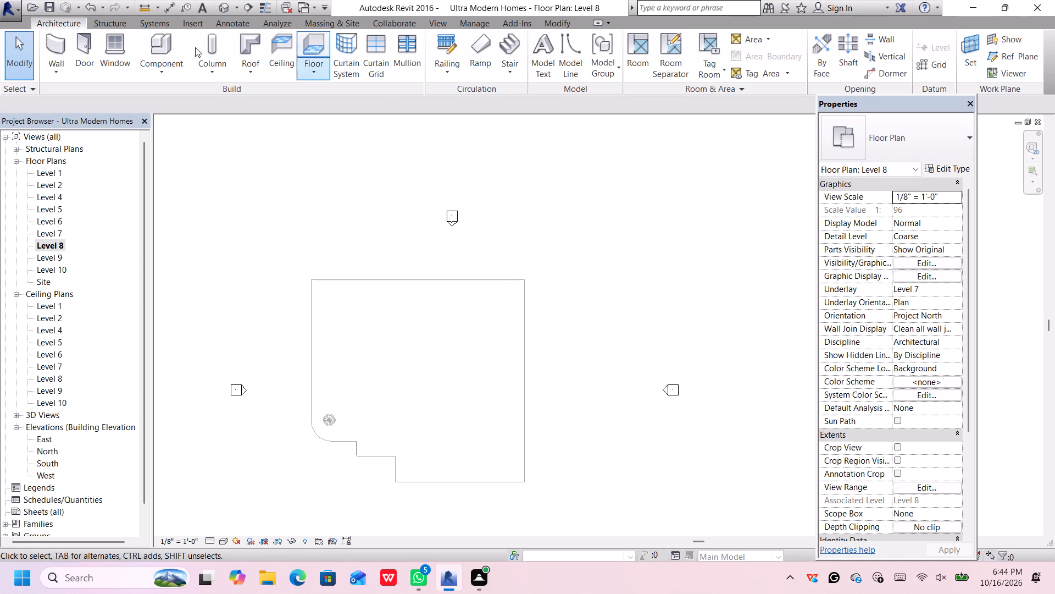
Place three RPC Shrub Barberry 3'-4" components on Level 8 near the corner shrub, two east of it and one to its south-east.
click(172, 45)
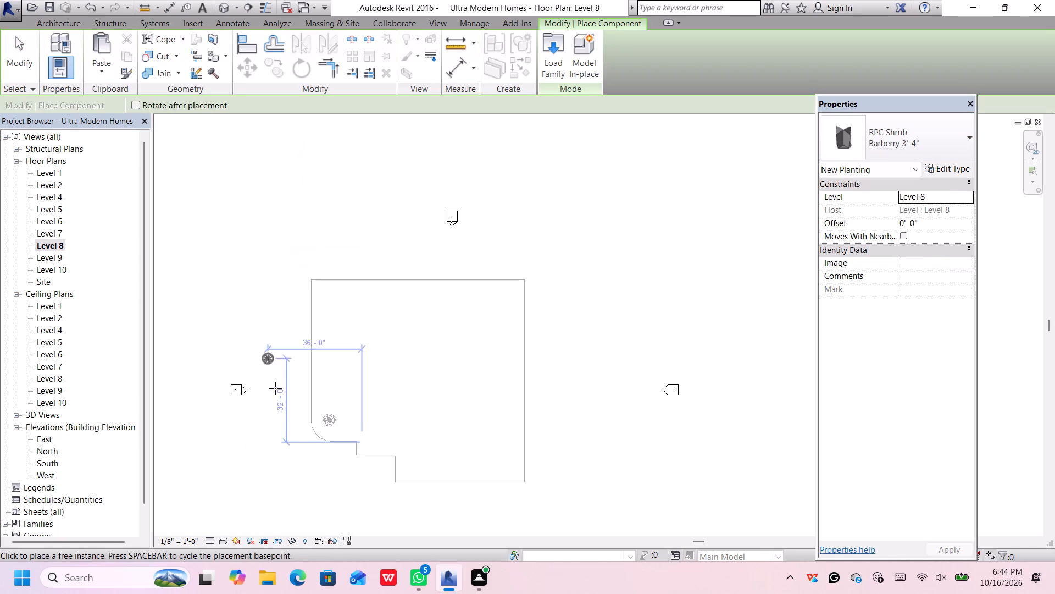
scroll(341, 427, up, 4)
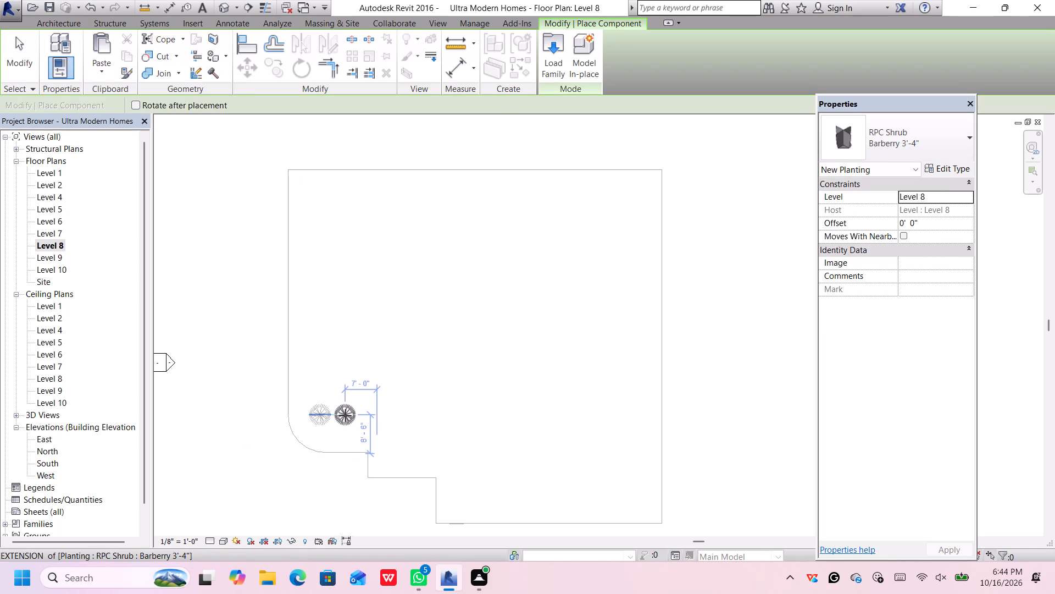
scroll(345, 415, up, 7)
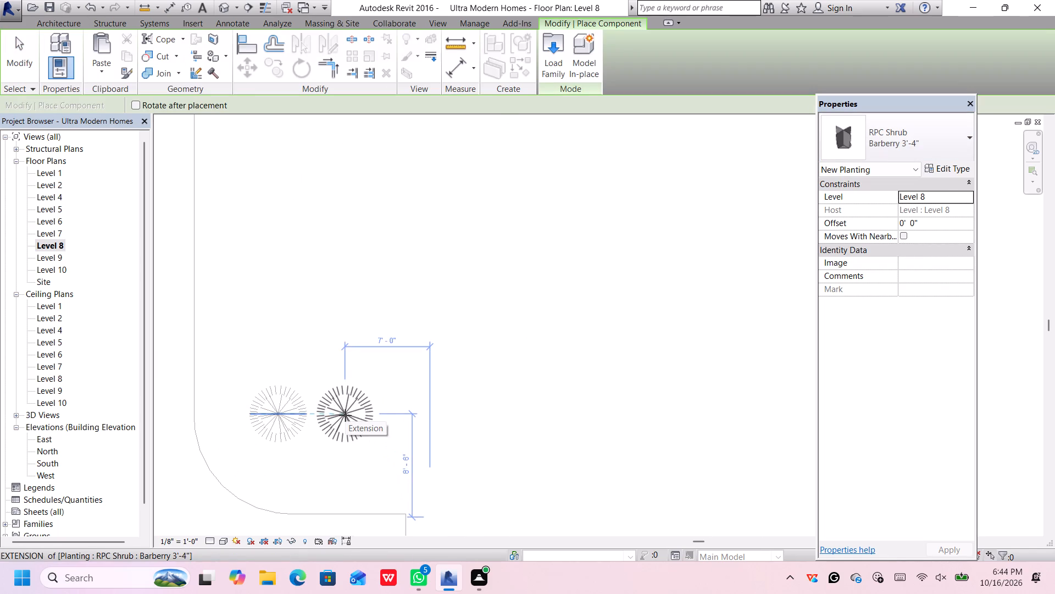
scroll(342, 417, up, 3)
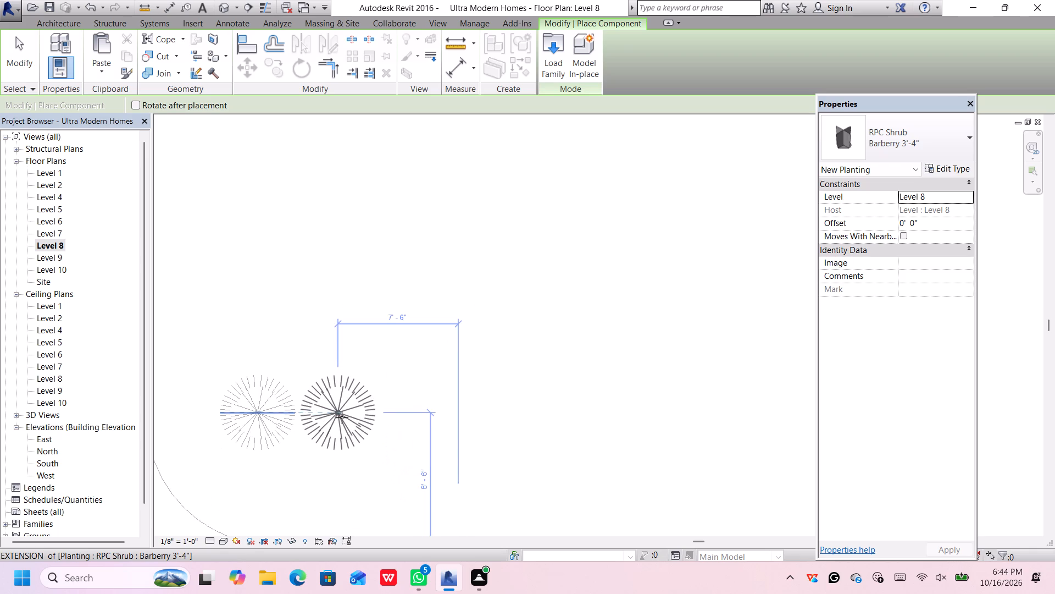
click(348, 421)
scroll(348, 421, down, 7)
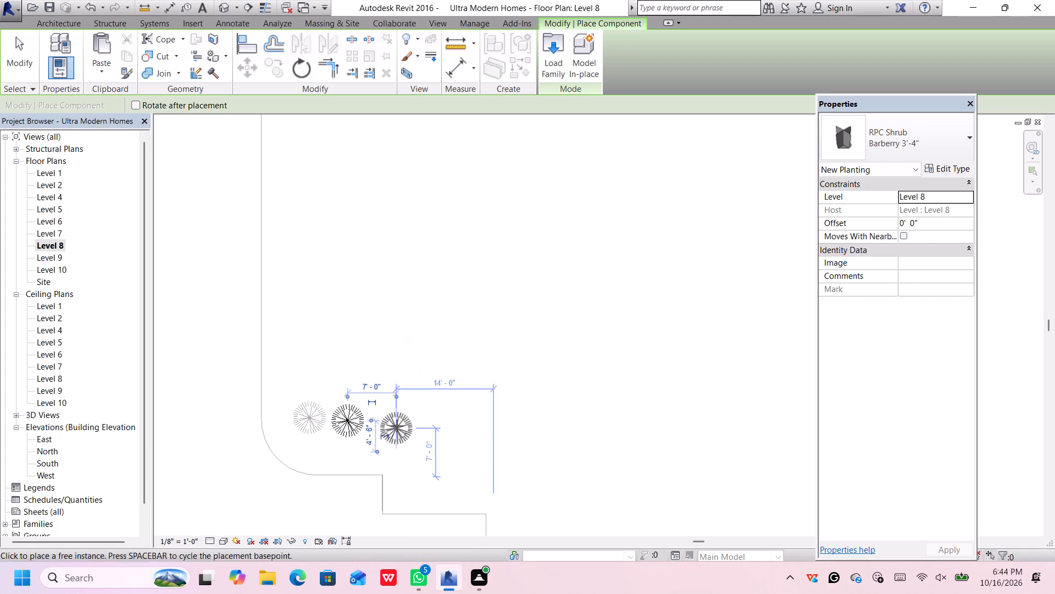
click(393, 425)
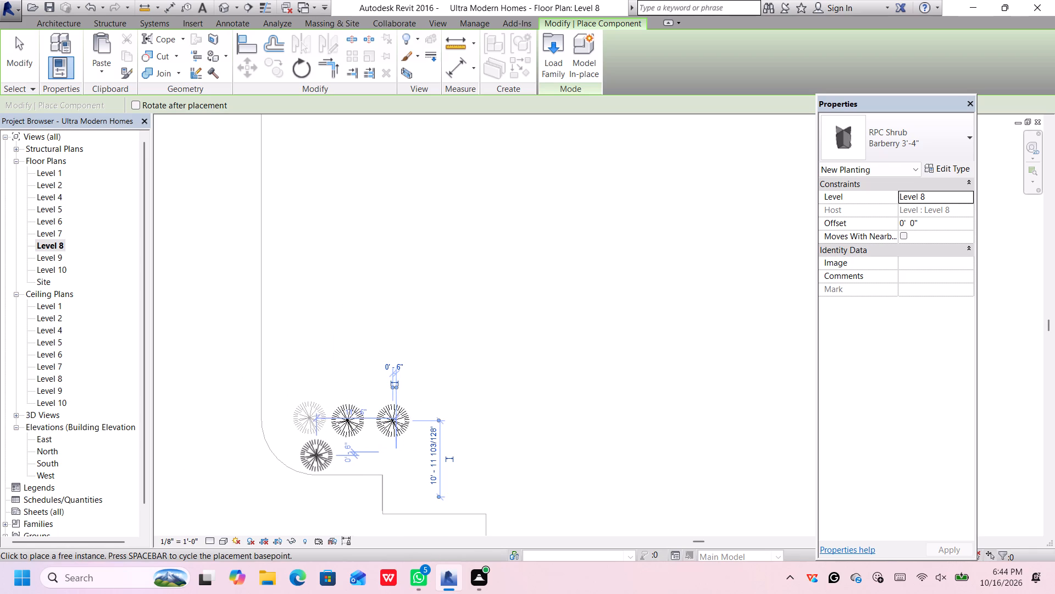
click(331, 454)
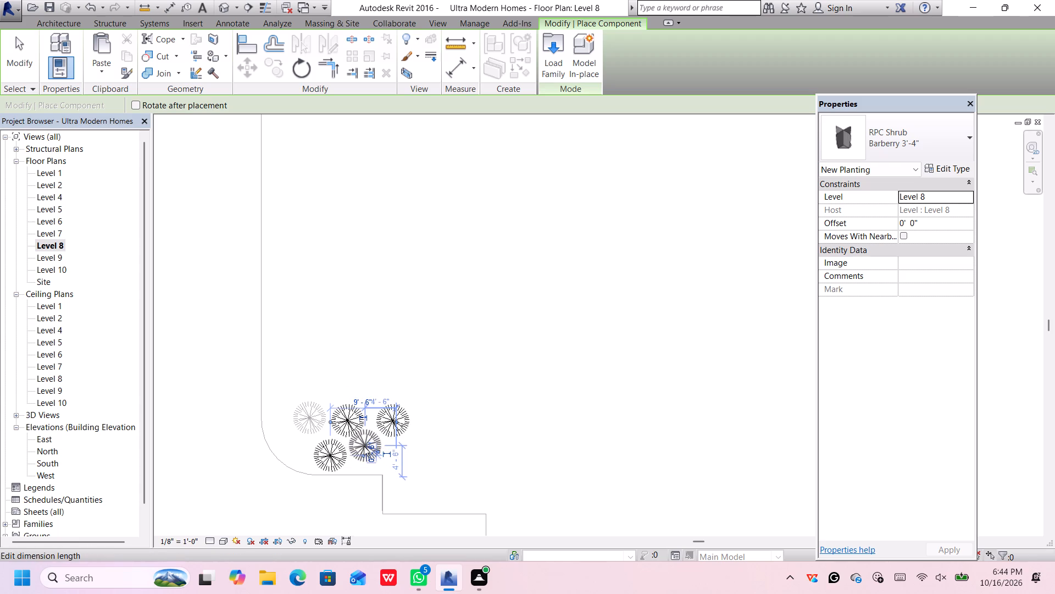
click(364, 446)
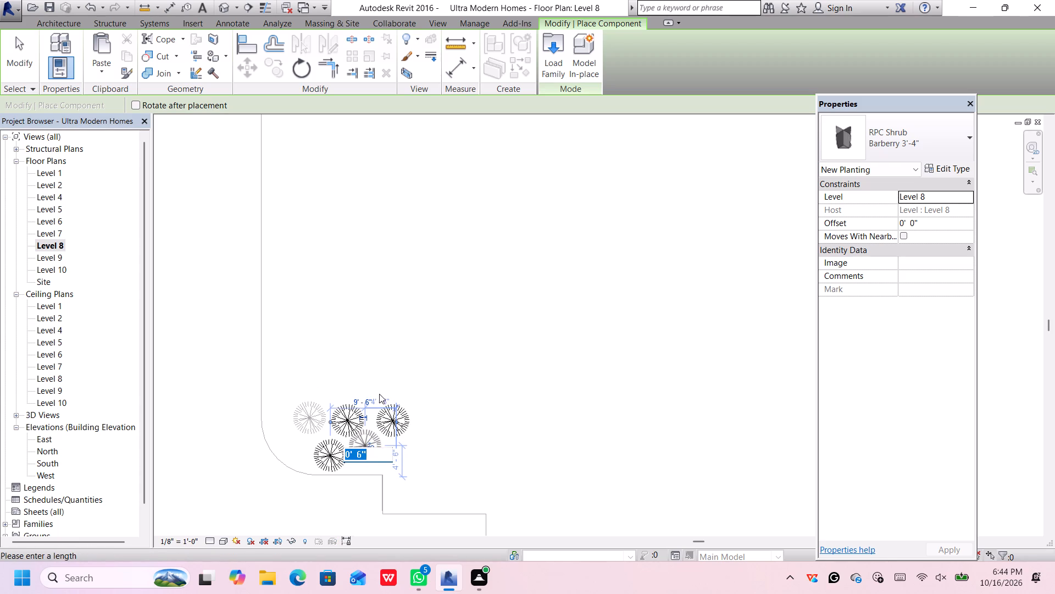
click(376, 380)
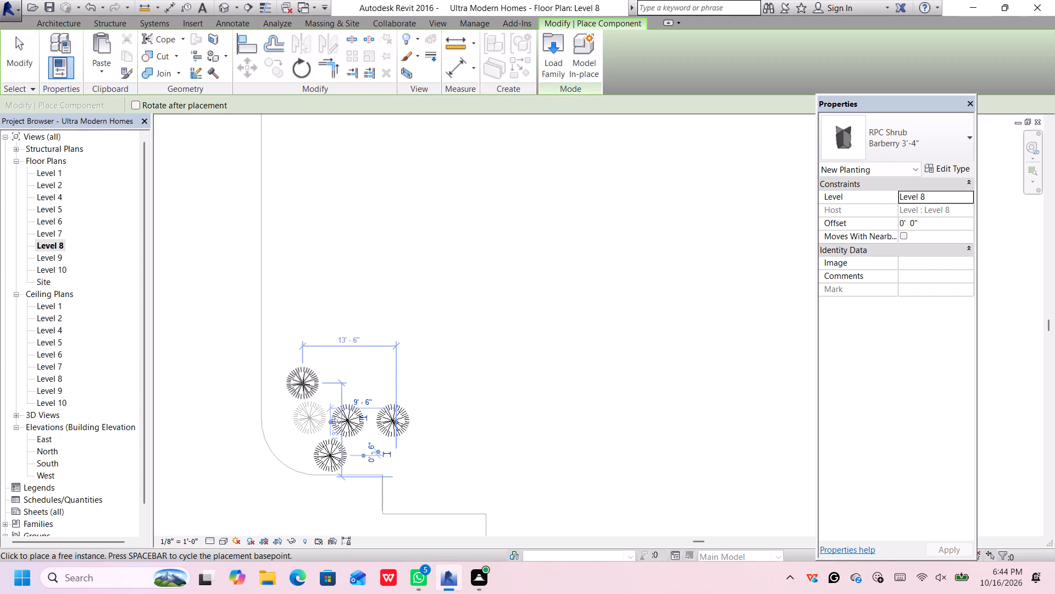
Add four more Barberry 3'-4" shrubs to the Level 8 corner cluster, three along its north side and one near the south edge.
click(295, 376)
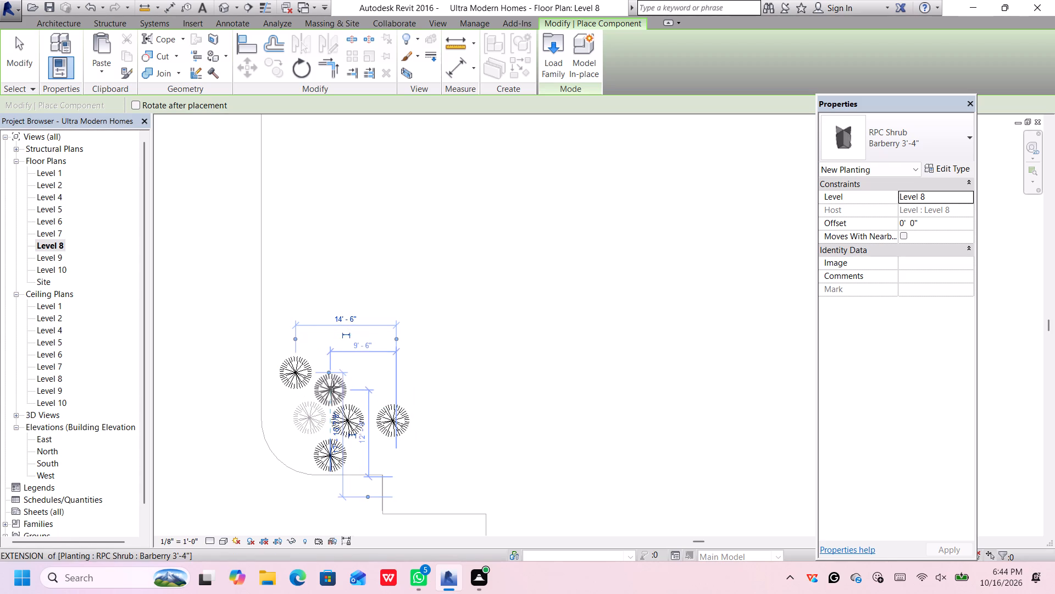
click(333, 386)
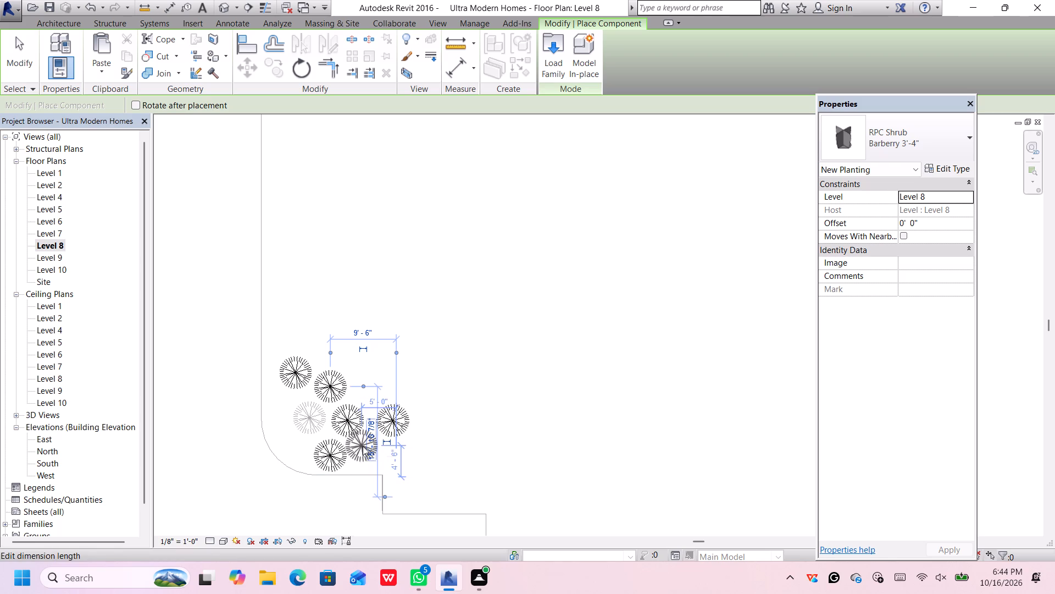
click(367, 447)
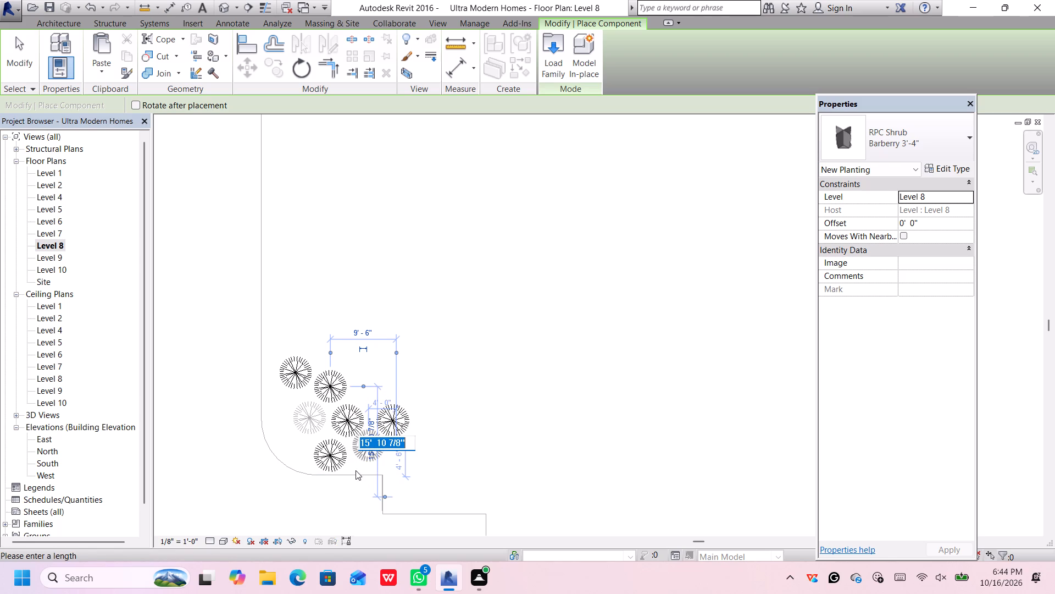
click(365, 458)
click(367, 449)
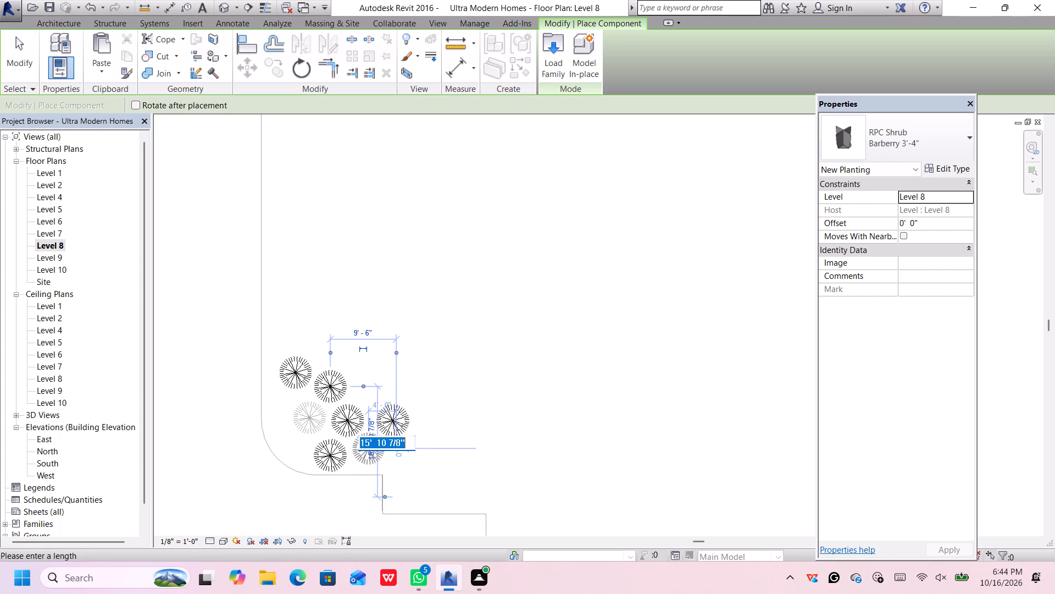
click(370, 463)
scroll(371, 454, up, 8)
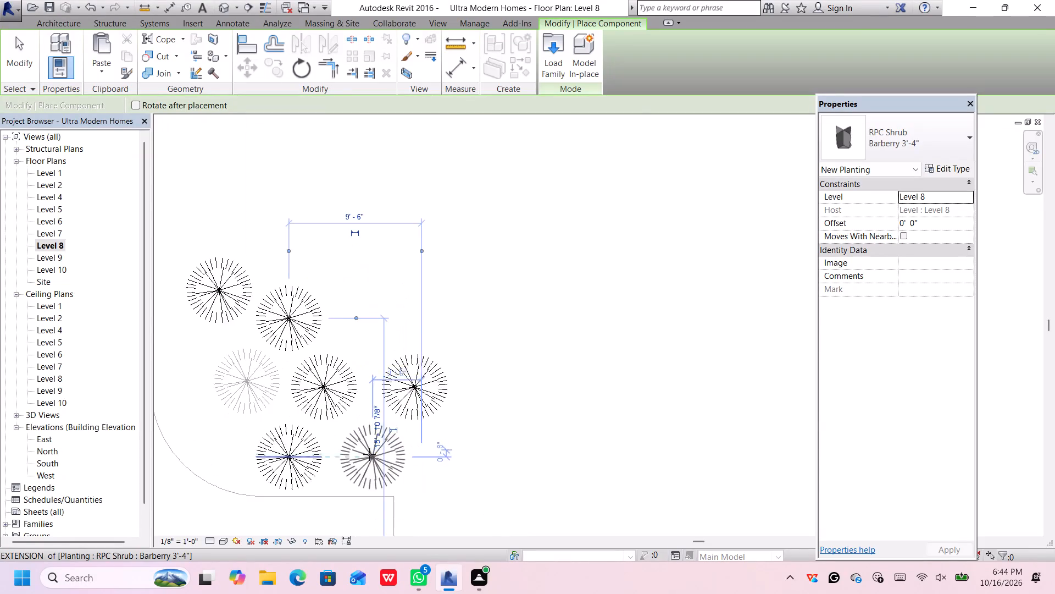
scroll(369, 454, up, 9)
click(375, 432)
scroll(375, 432, down, 7)
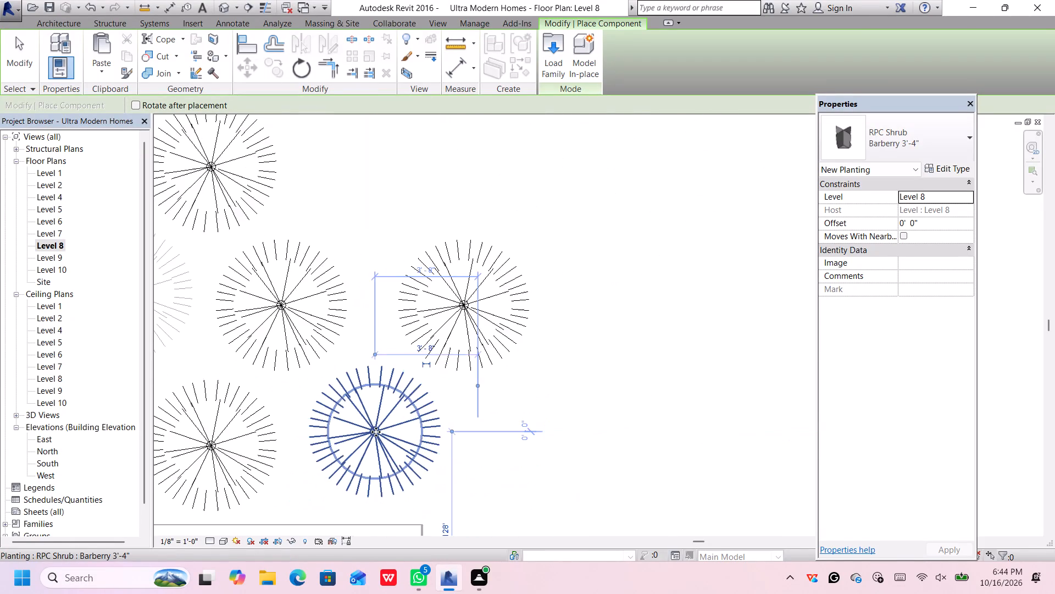
scroll(376, 432, down, 5)
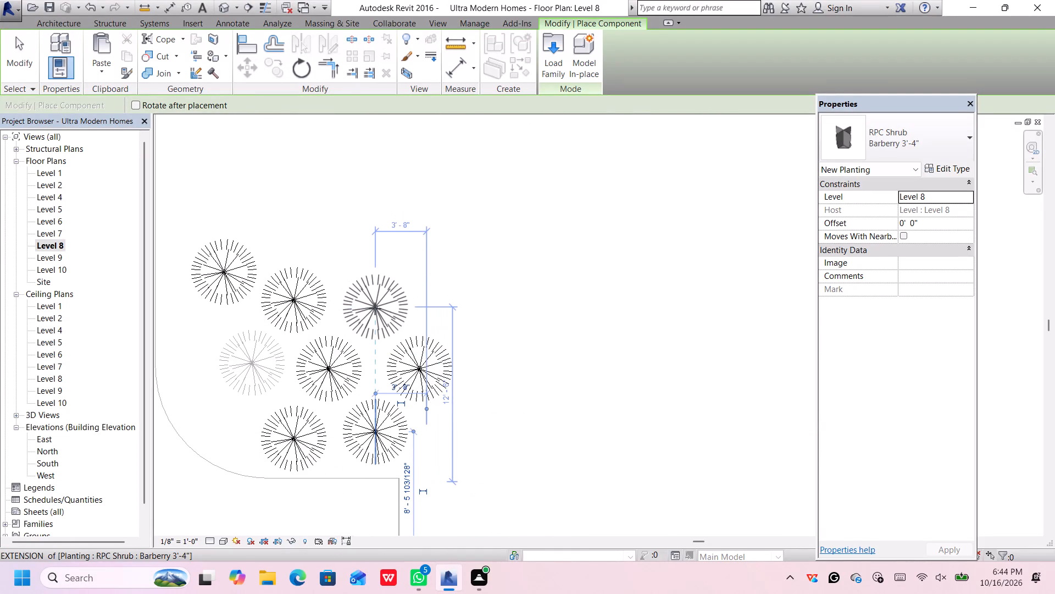
click(375, 308)
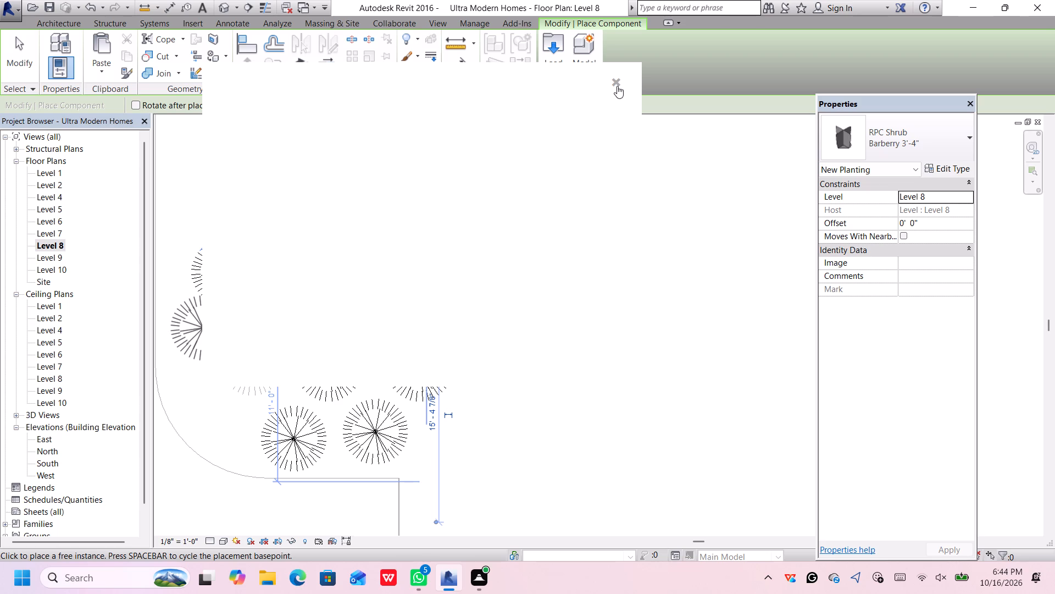
Dismiss the Autodesk notification and place three more Barberry 3'-4" shrubs around the west and north sides of the Level 8 cluster.
click(619, 84)
scroll(251, 289, down, 2)
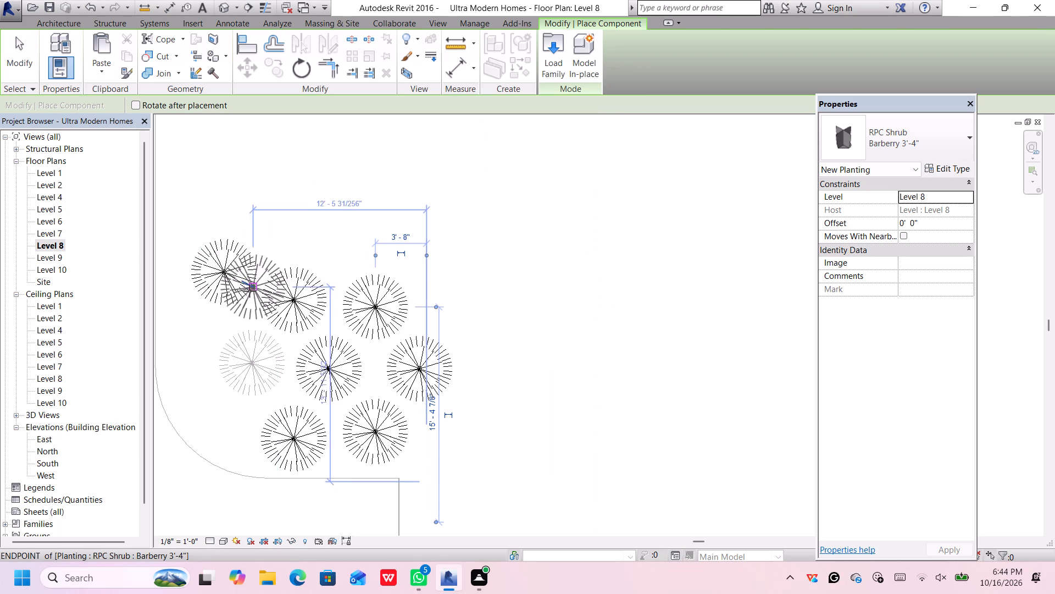
scroll(249, 291, down, 1)
middle_drag(251, 309, 330, 344)
scroll(297, 339, up, 2)
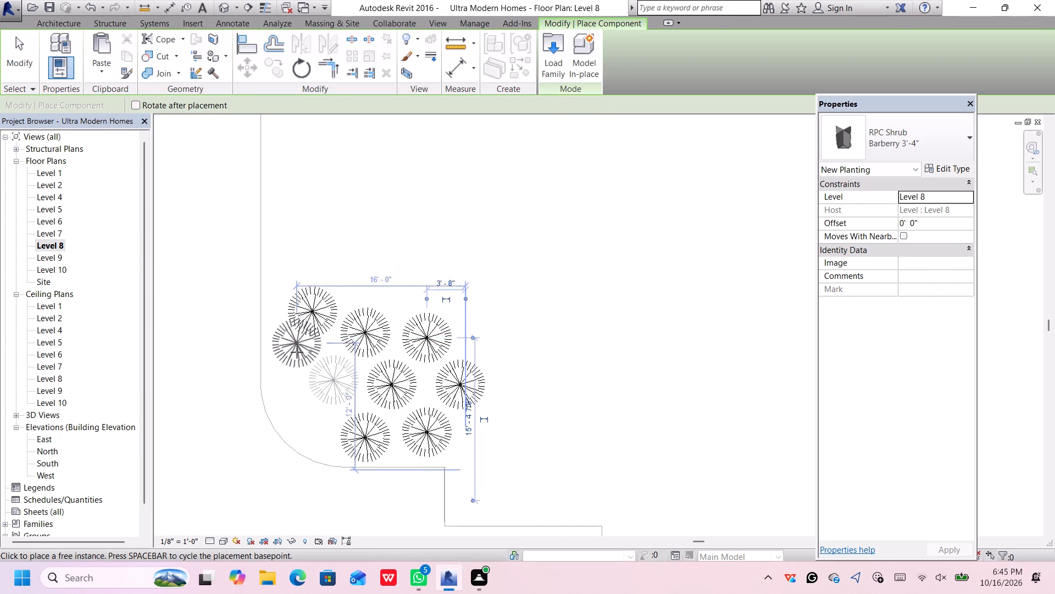
scroll(297, 352, up, 3)
click(292, 355)
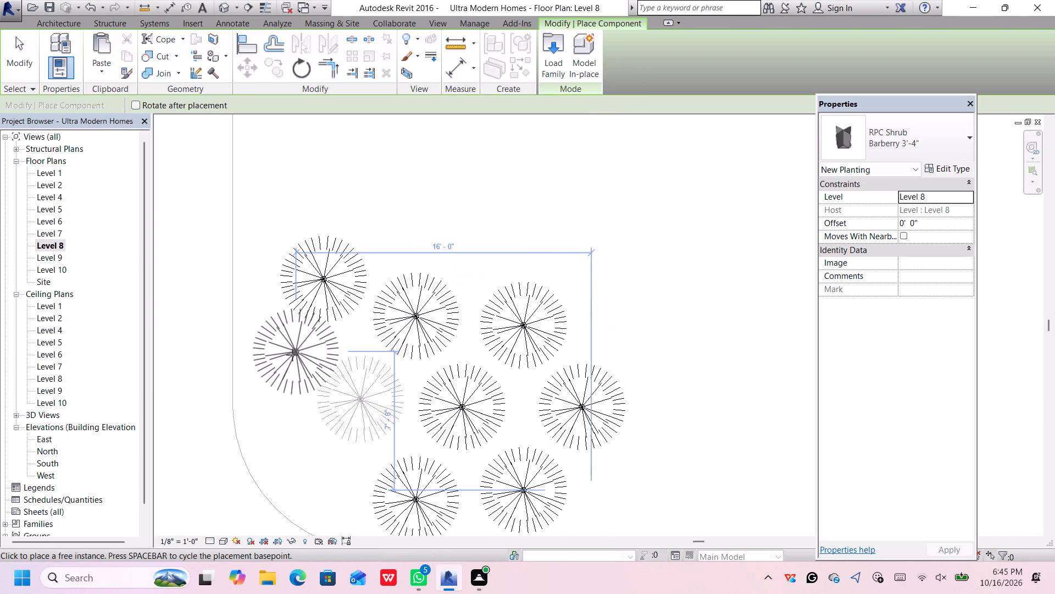
click(401, 224)
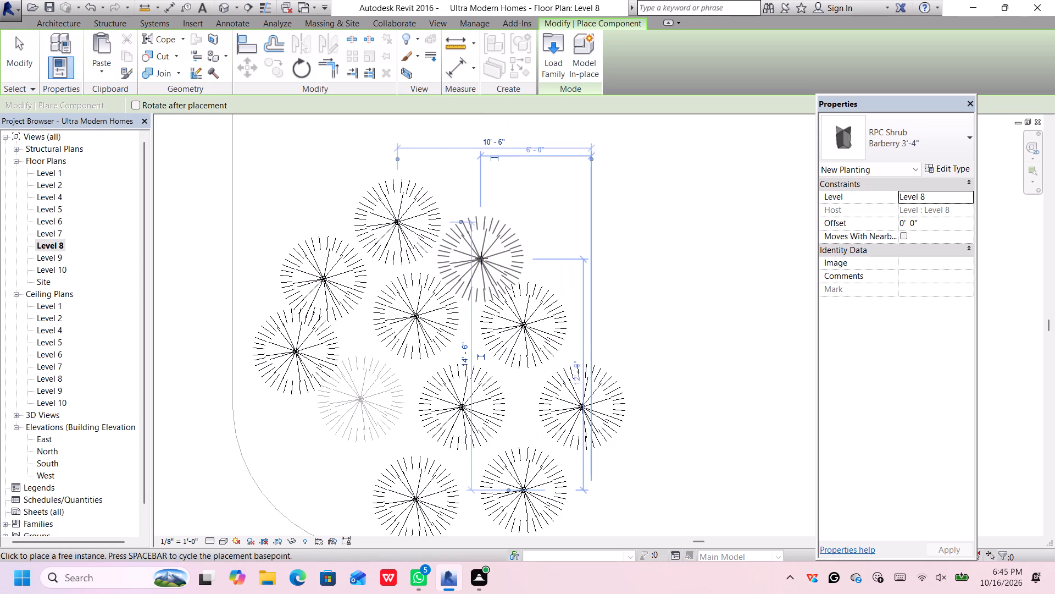
click(482, 258)
Place two Barberry 3'-4" shrubs along the curved south-west edge of the Level 8 cluster and end component placement.
scroll(512, 238, down, 6)
middle_drag(516, 205, 513, 213)
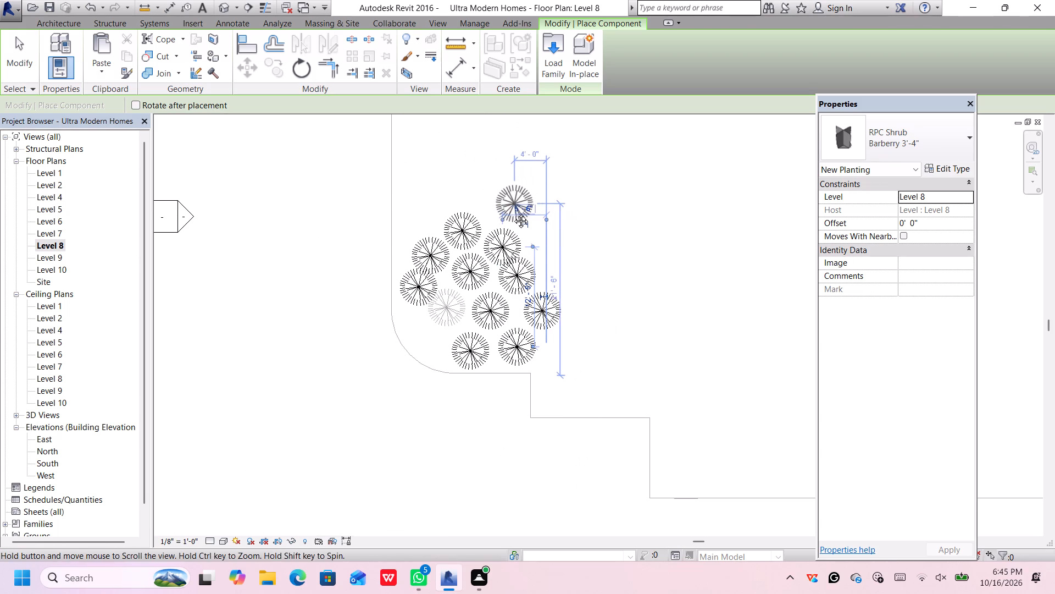
middle_drag(513, 213, 496, 321)
scroll(520, 342, down, 4)
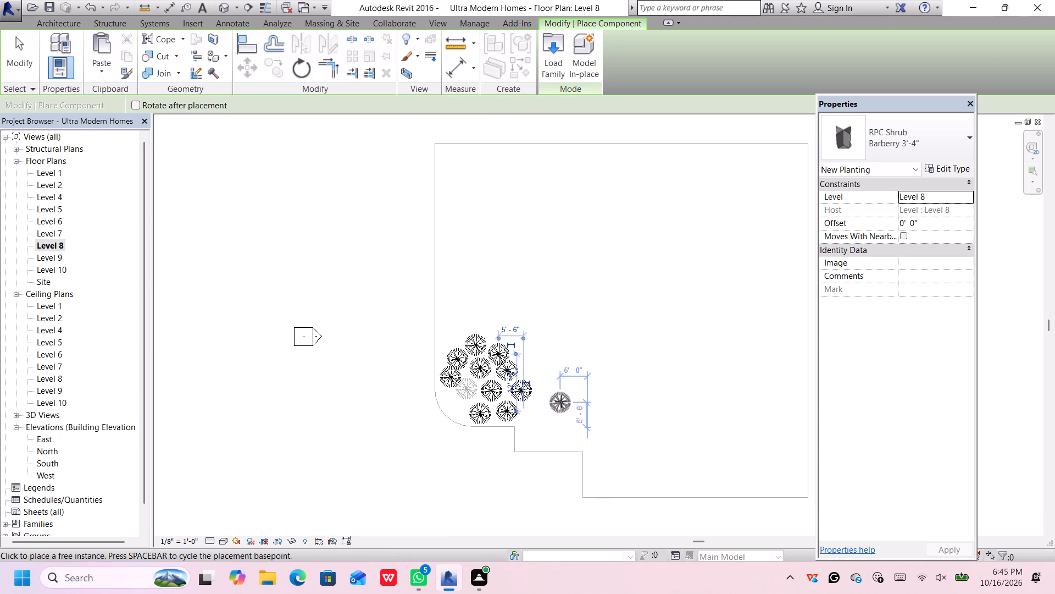
scroll(462, 395, up, 1)
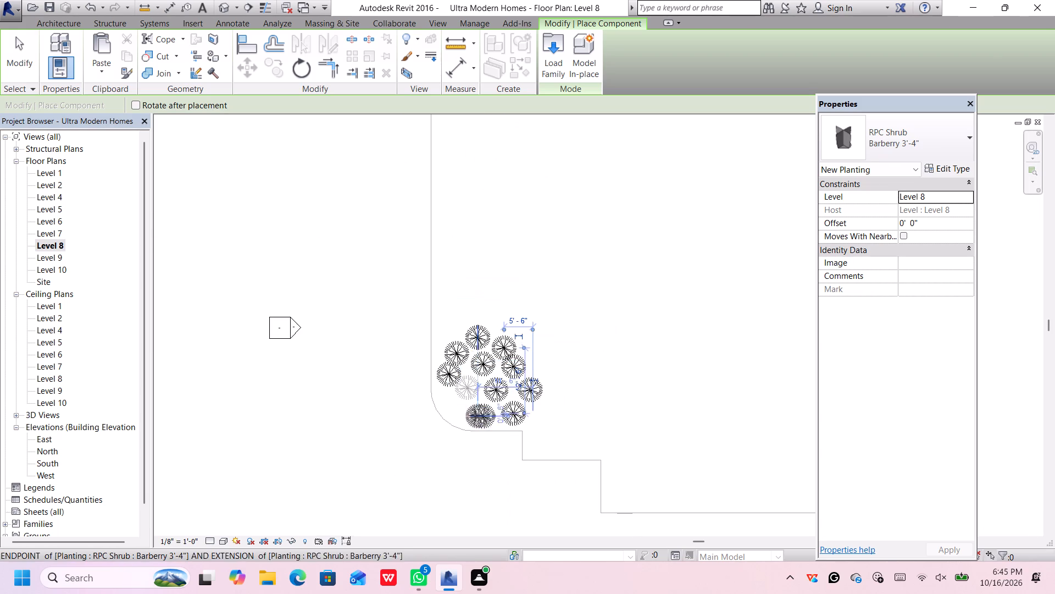
scroll(460, 409, up, 7)
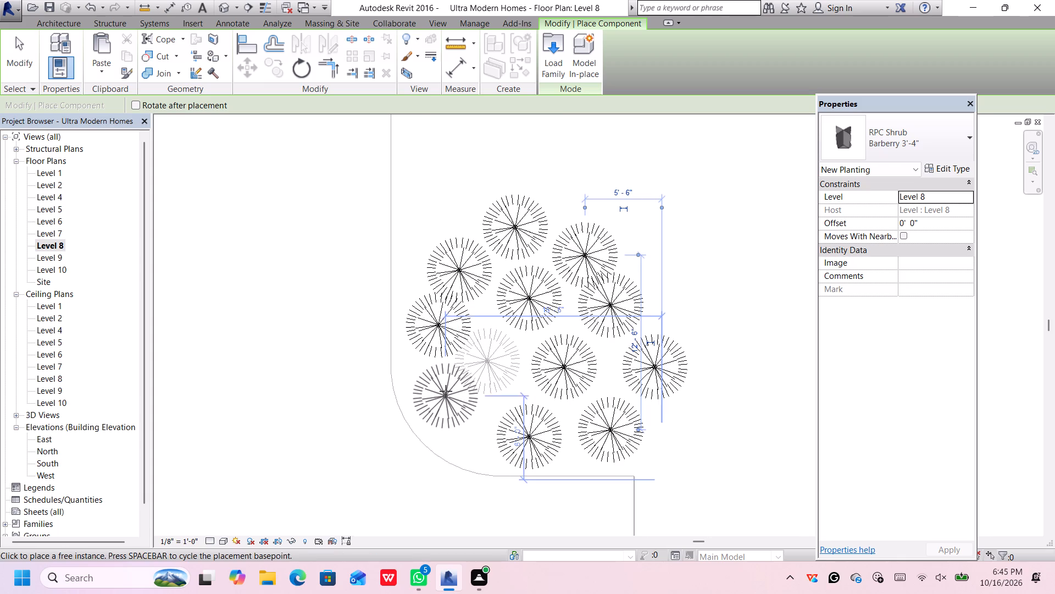
click(446, 391)
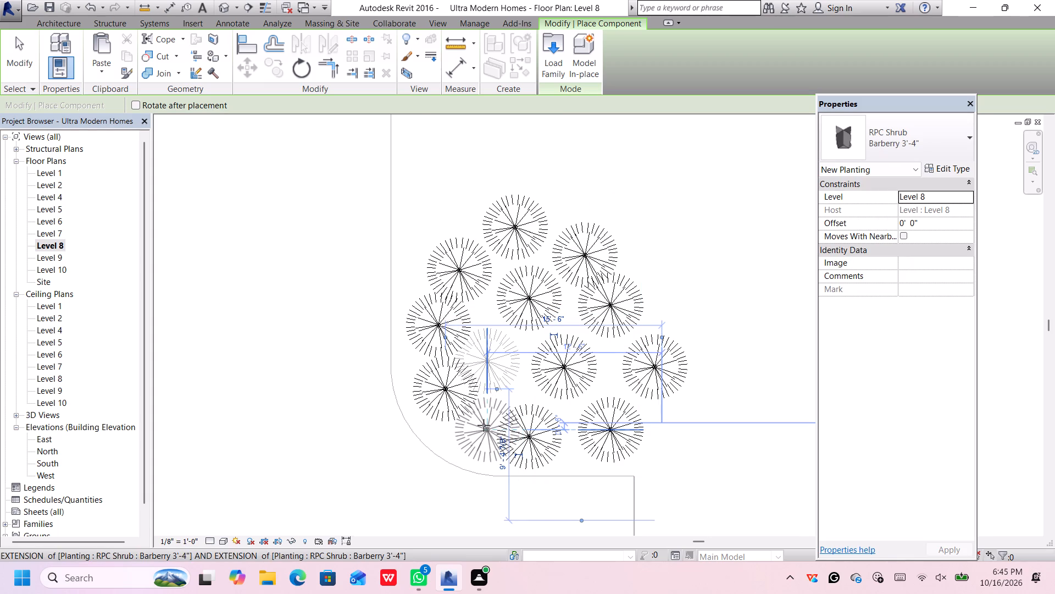
click(482, 424)
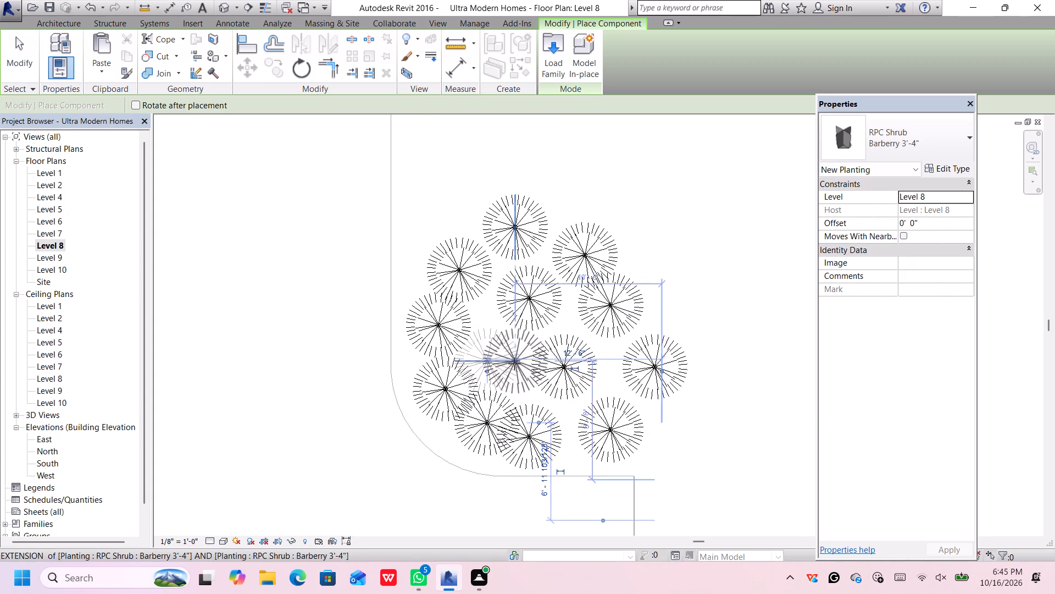
key(Escape)
key(Escape)
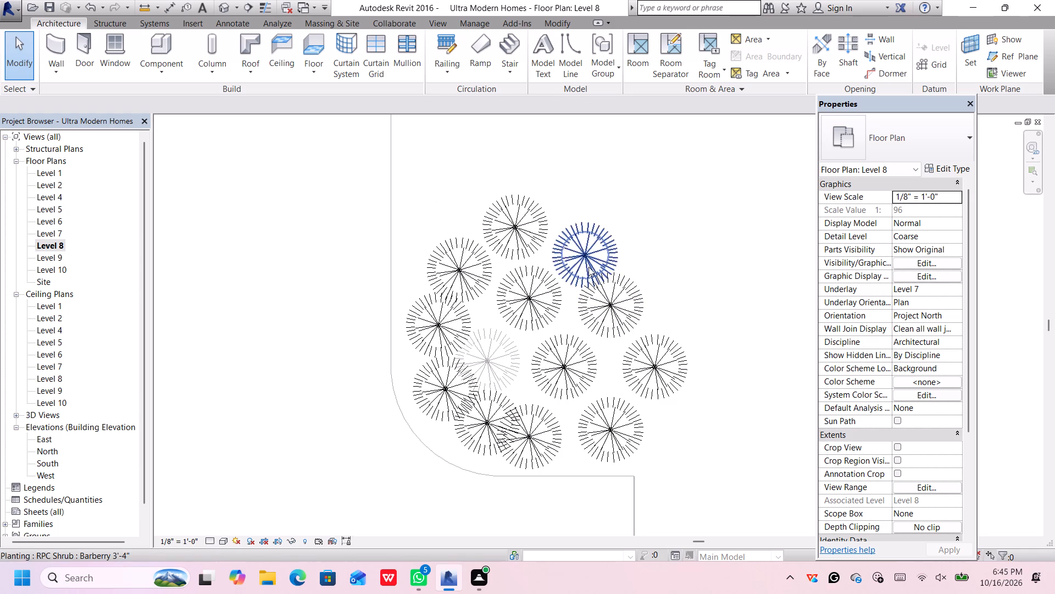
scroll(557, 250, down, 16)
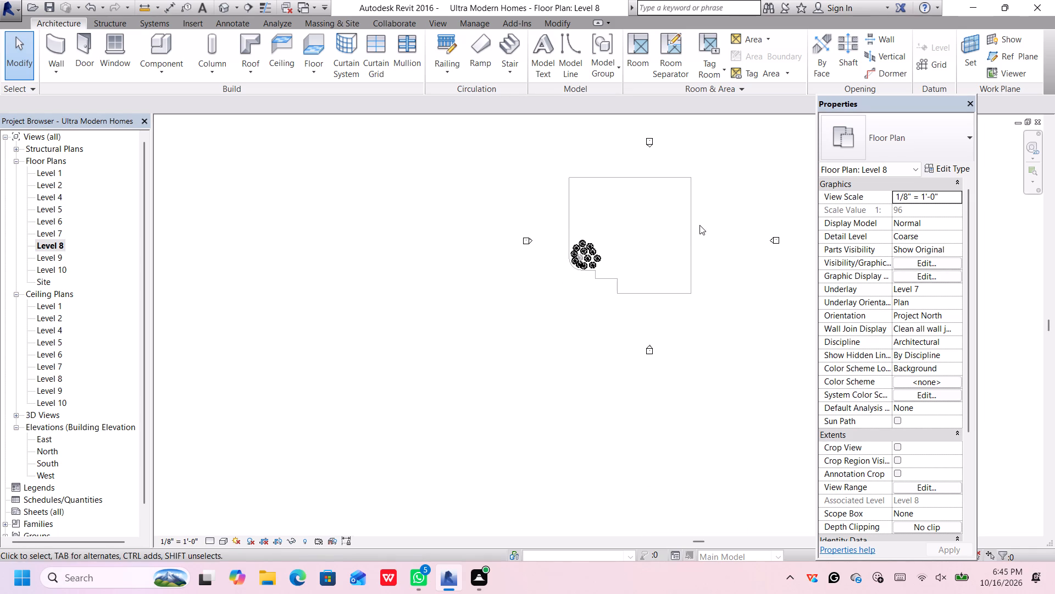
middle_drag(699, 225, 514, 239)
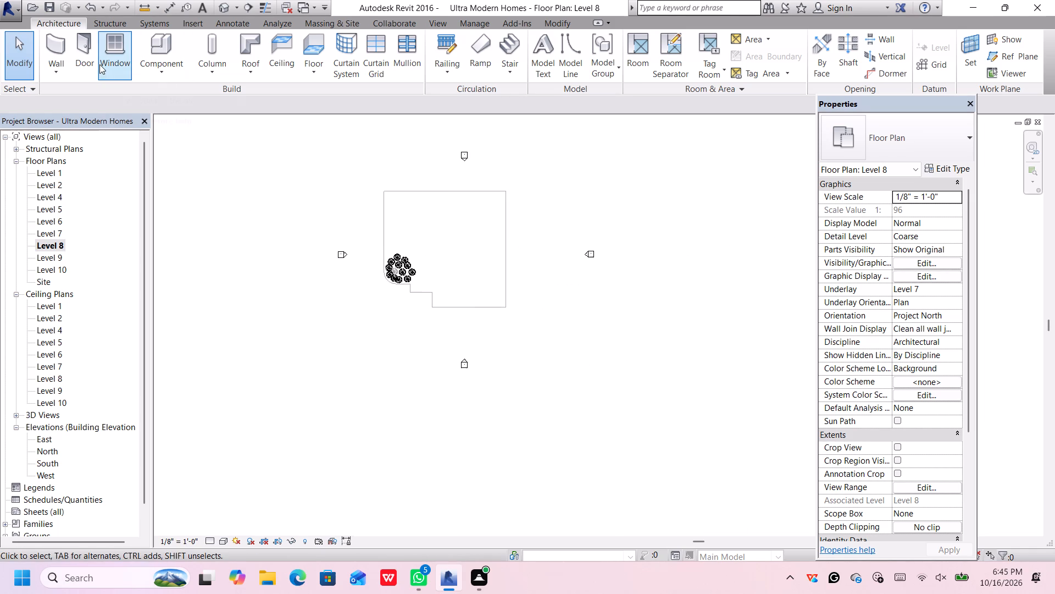
Open the default 3D view to show the Barberry shrub cluster at the roof's rounded corner.
click(223, 6)
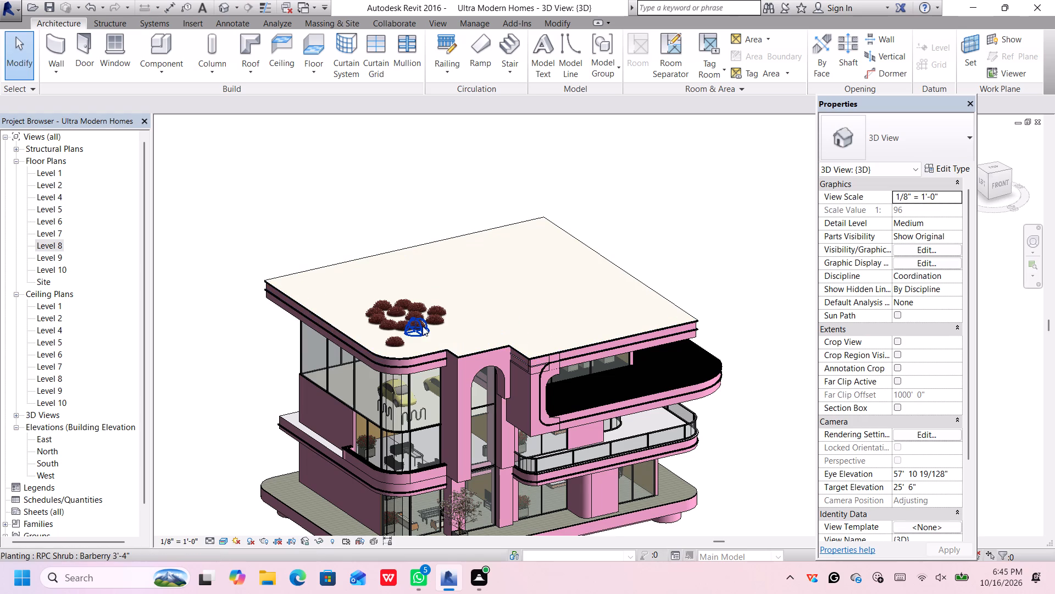
scroll(423, 326, up, 4)
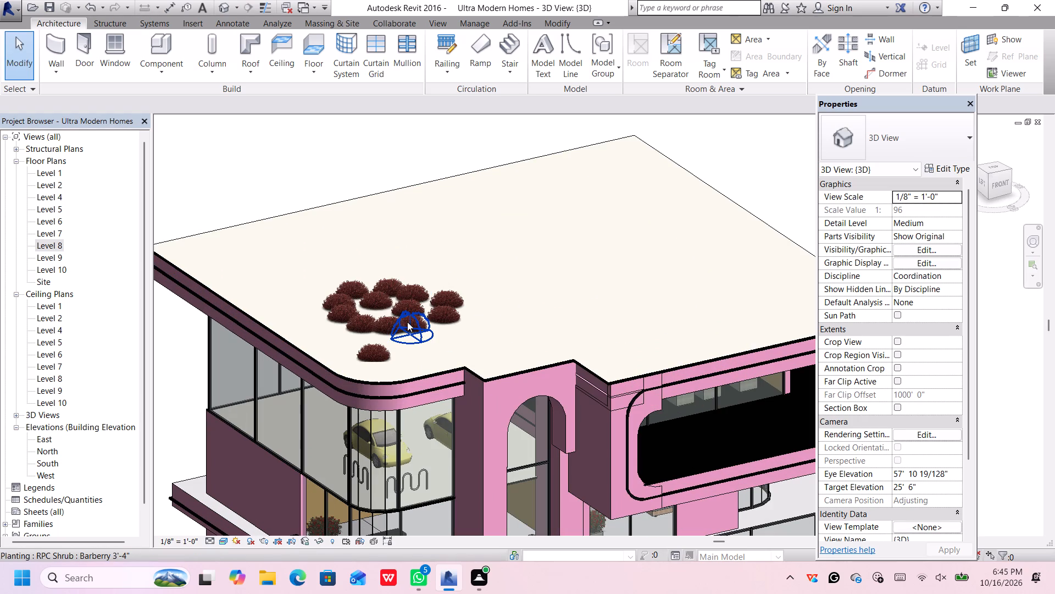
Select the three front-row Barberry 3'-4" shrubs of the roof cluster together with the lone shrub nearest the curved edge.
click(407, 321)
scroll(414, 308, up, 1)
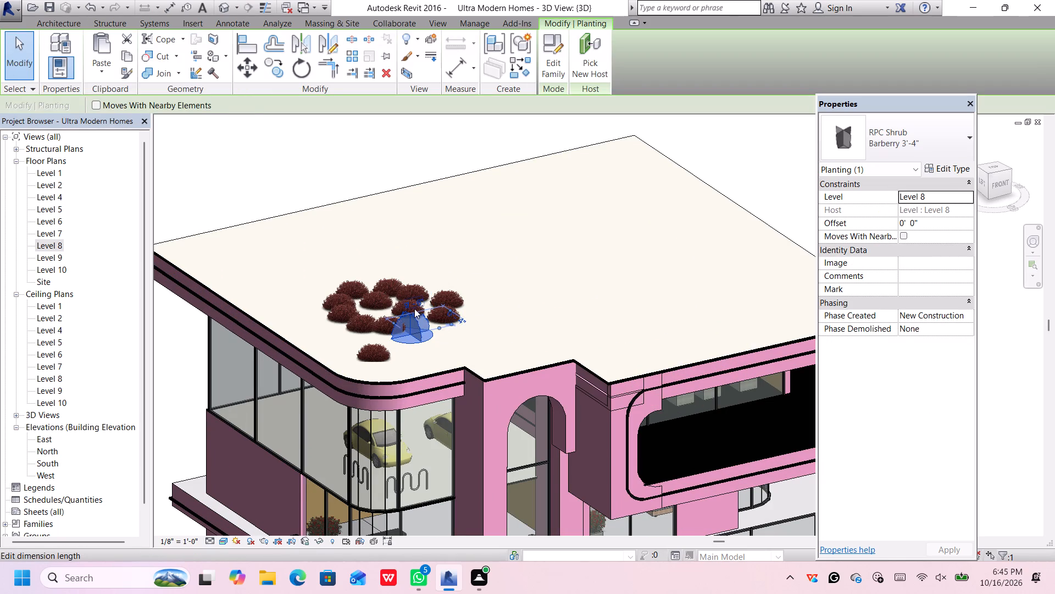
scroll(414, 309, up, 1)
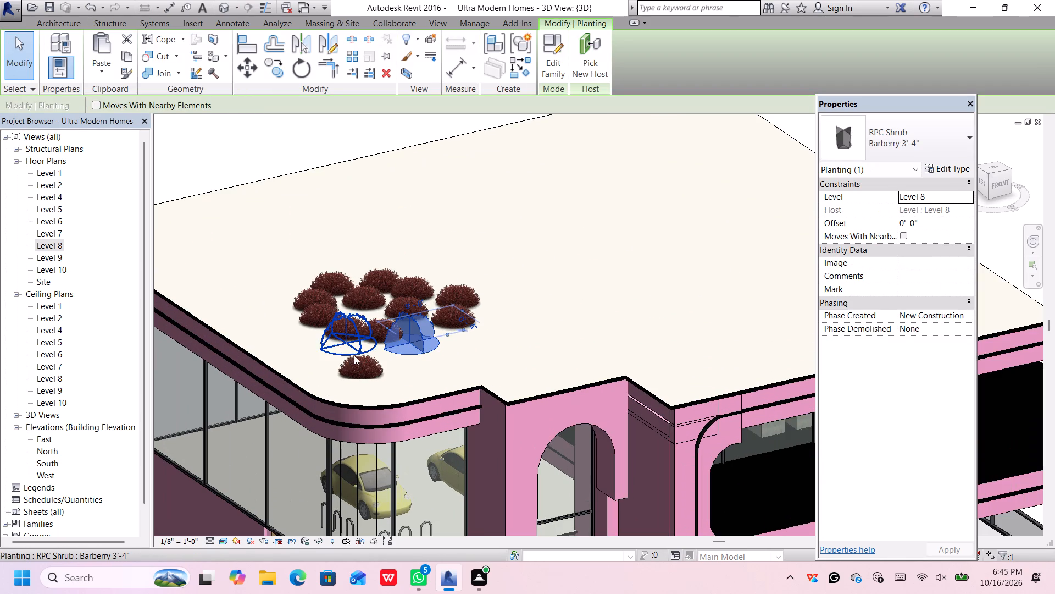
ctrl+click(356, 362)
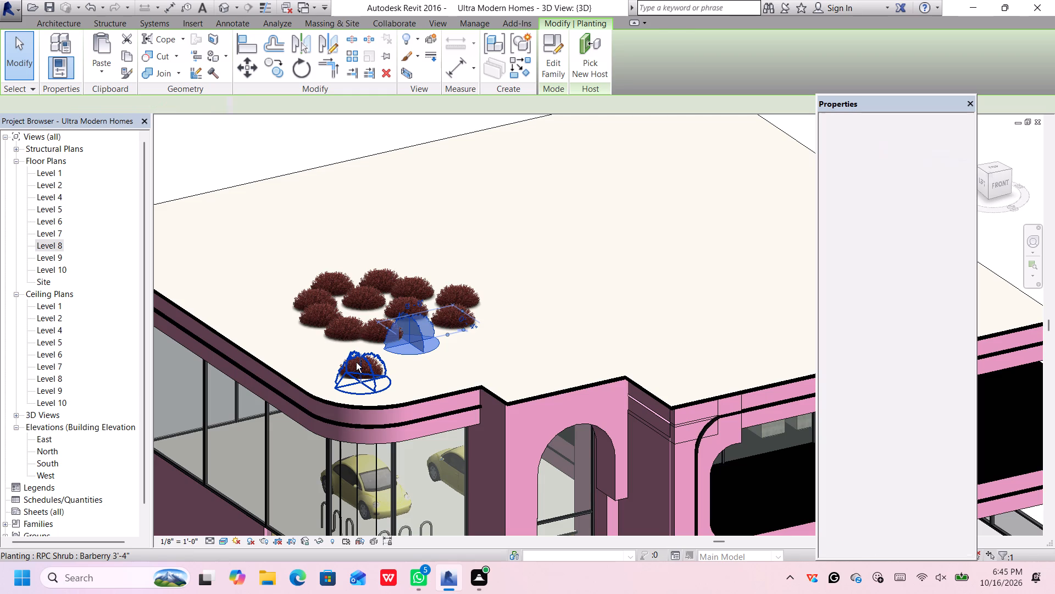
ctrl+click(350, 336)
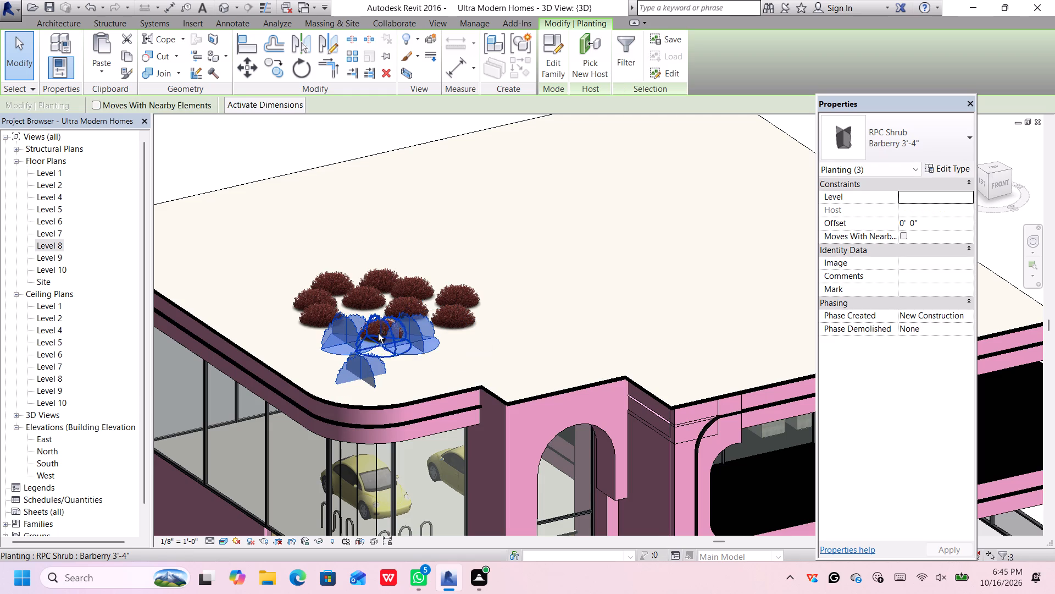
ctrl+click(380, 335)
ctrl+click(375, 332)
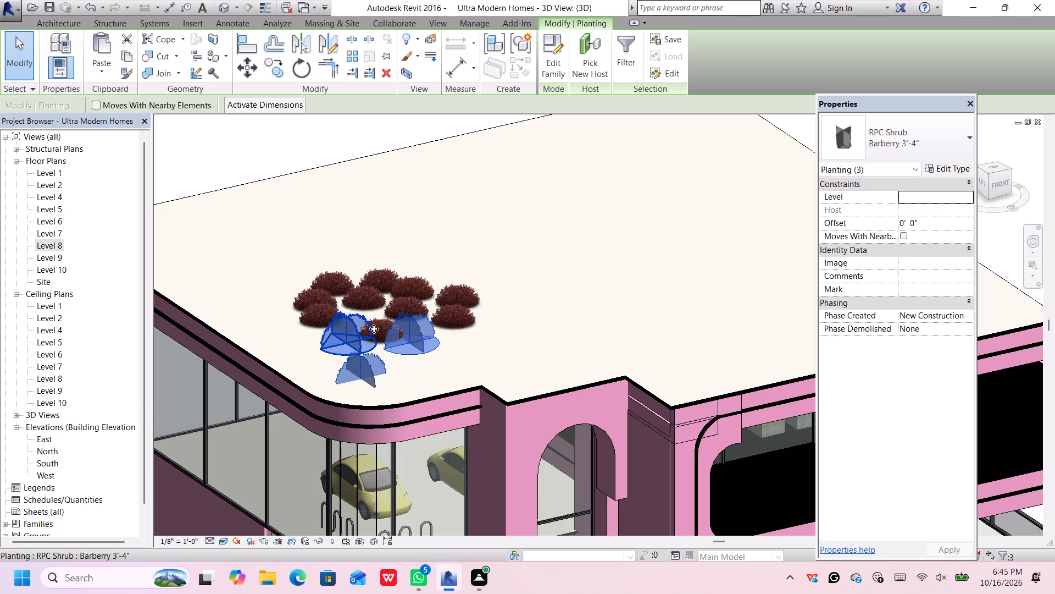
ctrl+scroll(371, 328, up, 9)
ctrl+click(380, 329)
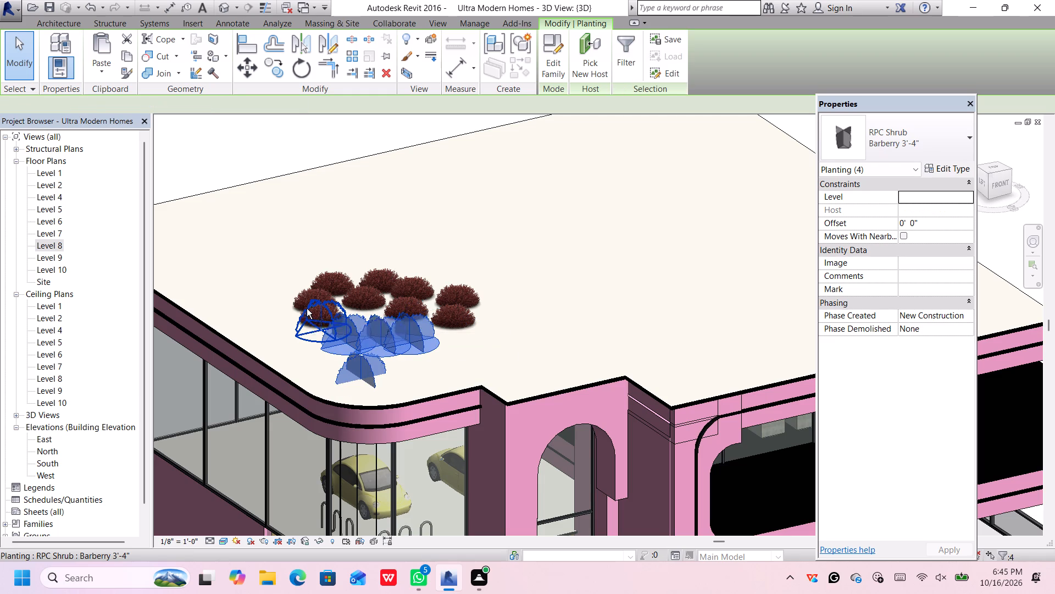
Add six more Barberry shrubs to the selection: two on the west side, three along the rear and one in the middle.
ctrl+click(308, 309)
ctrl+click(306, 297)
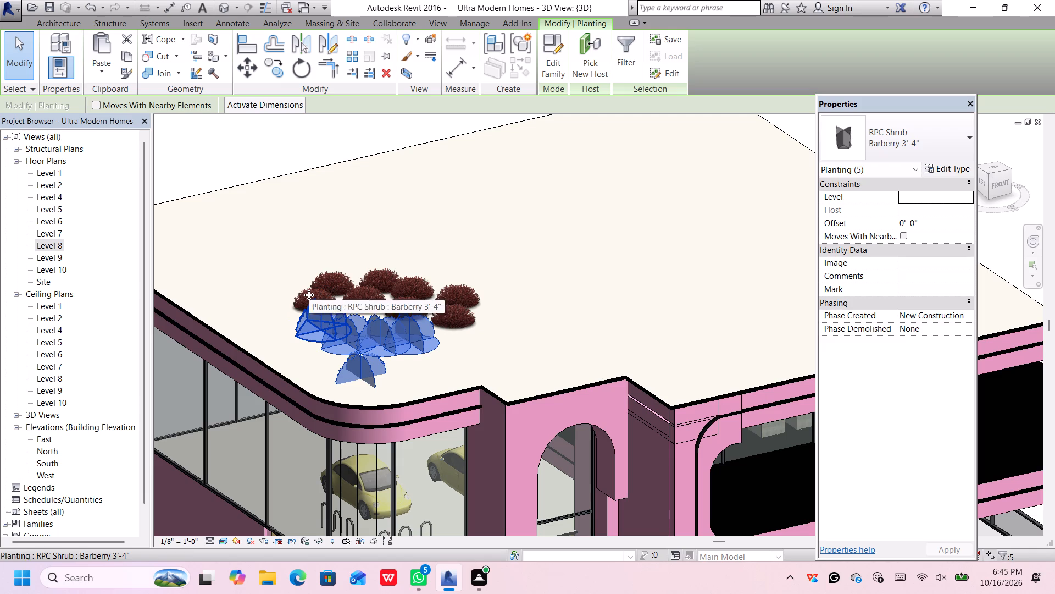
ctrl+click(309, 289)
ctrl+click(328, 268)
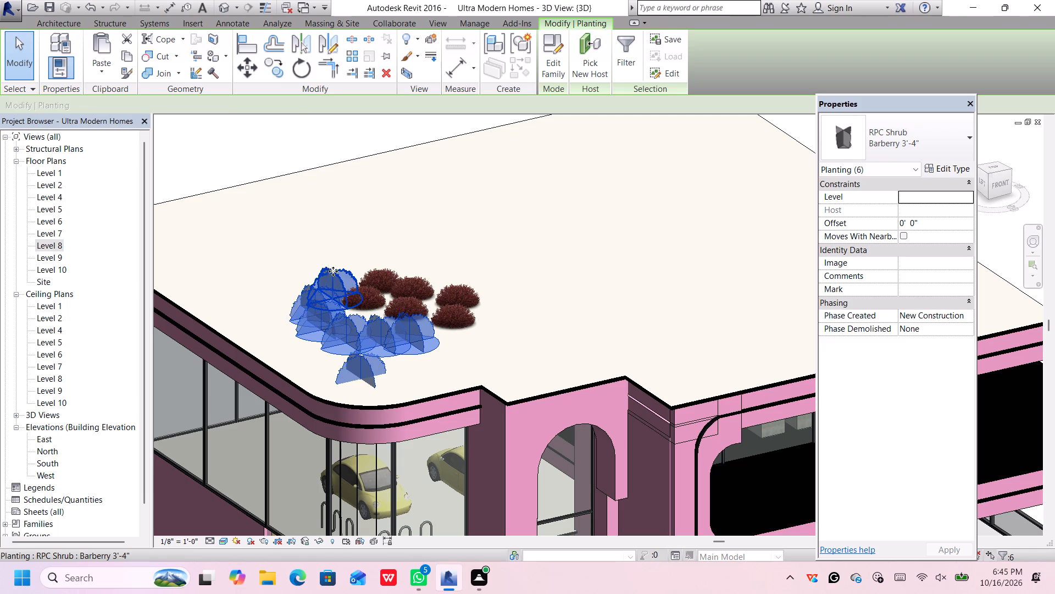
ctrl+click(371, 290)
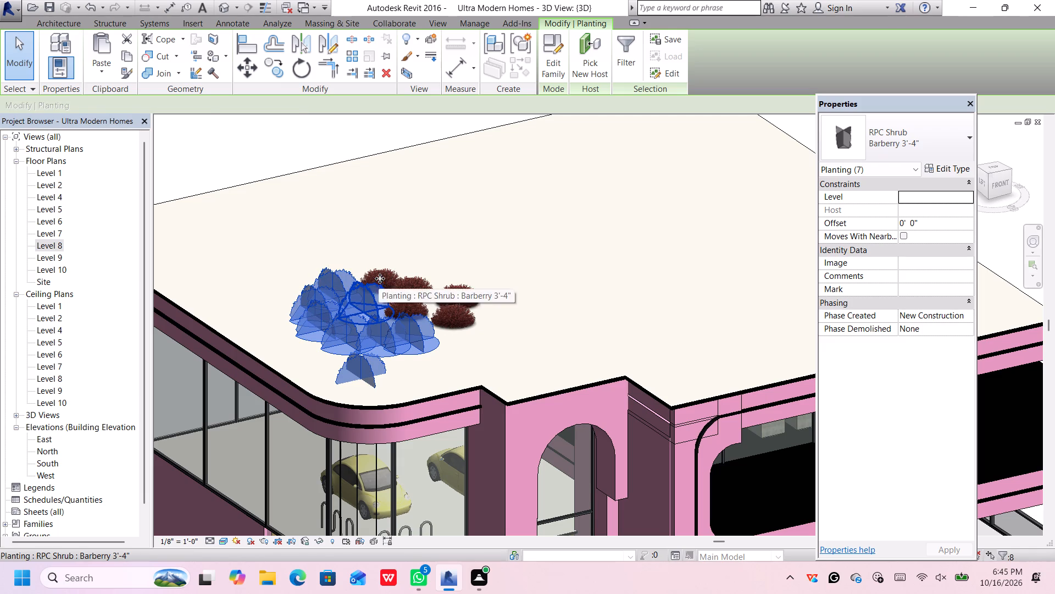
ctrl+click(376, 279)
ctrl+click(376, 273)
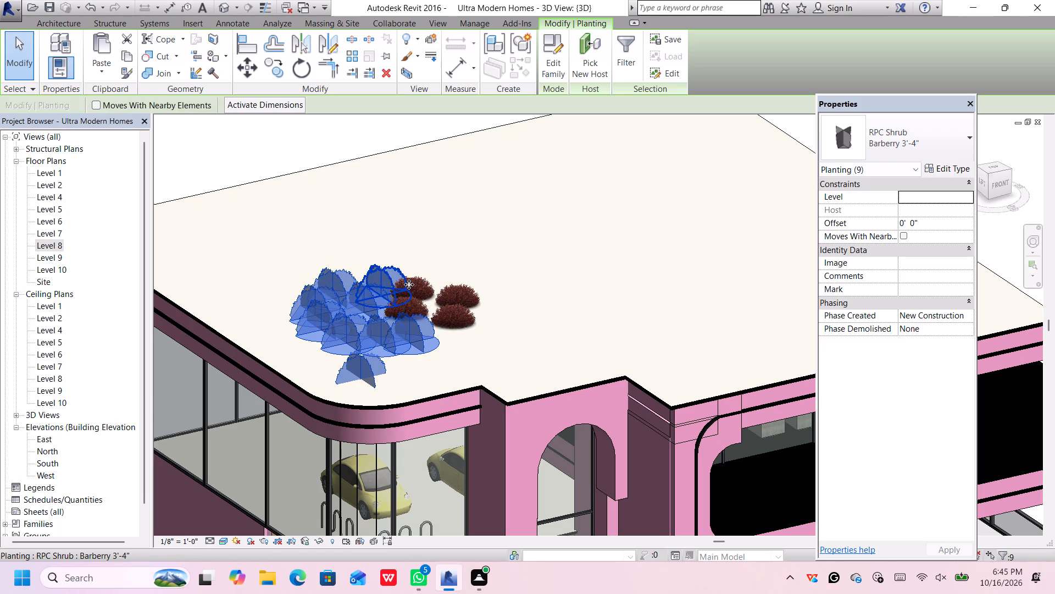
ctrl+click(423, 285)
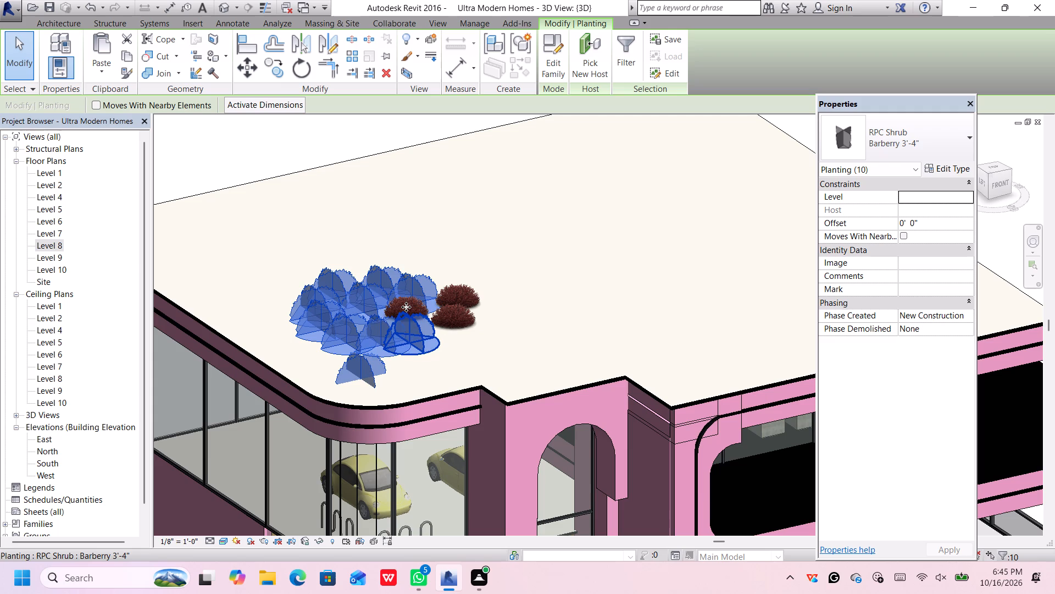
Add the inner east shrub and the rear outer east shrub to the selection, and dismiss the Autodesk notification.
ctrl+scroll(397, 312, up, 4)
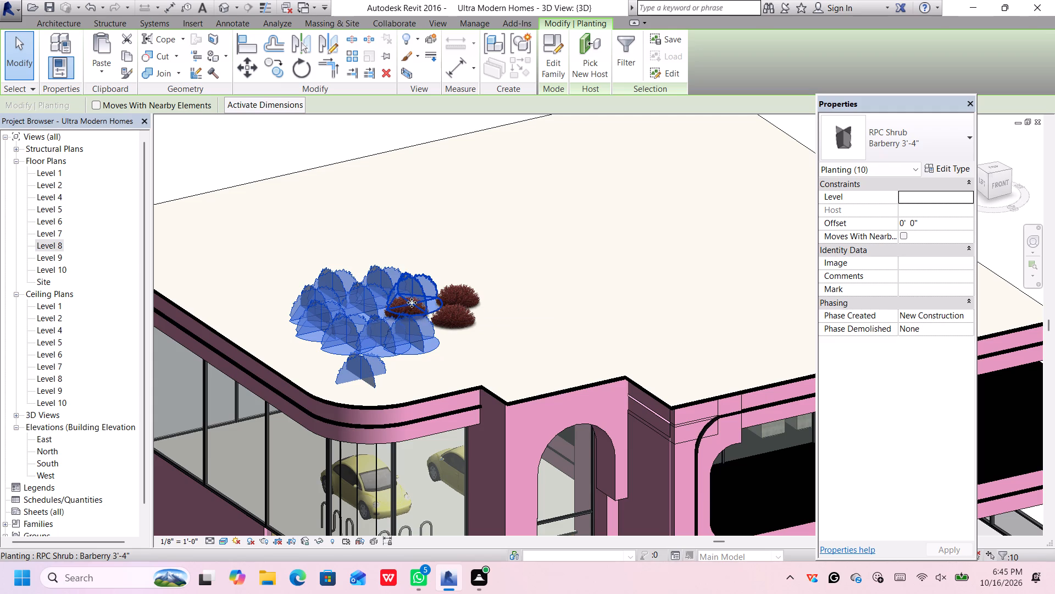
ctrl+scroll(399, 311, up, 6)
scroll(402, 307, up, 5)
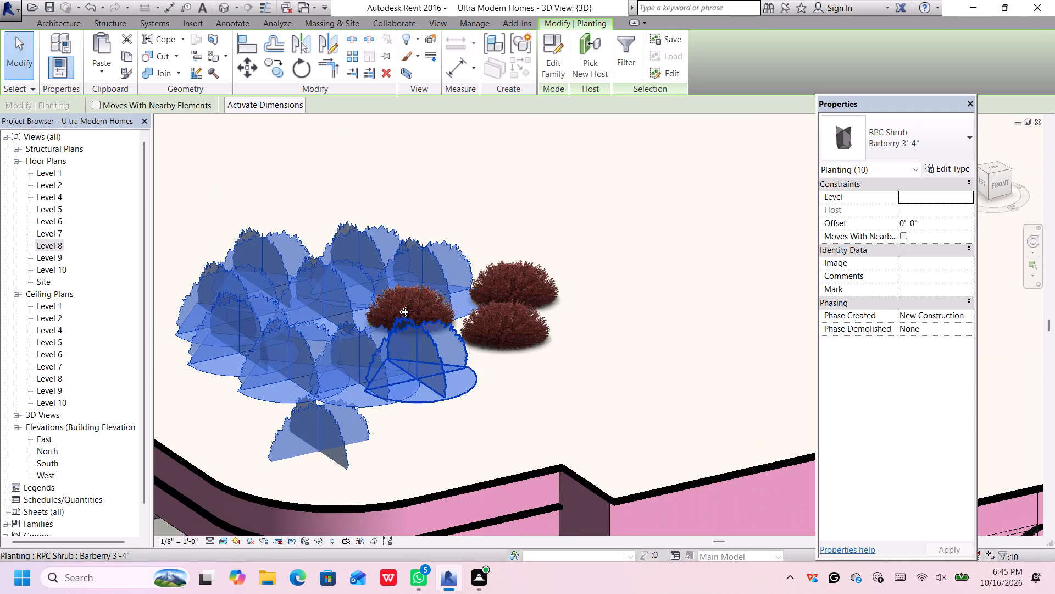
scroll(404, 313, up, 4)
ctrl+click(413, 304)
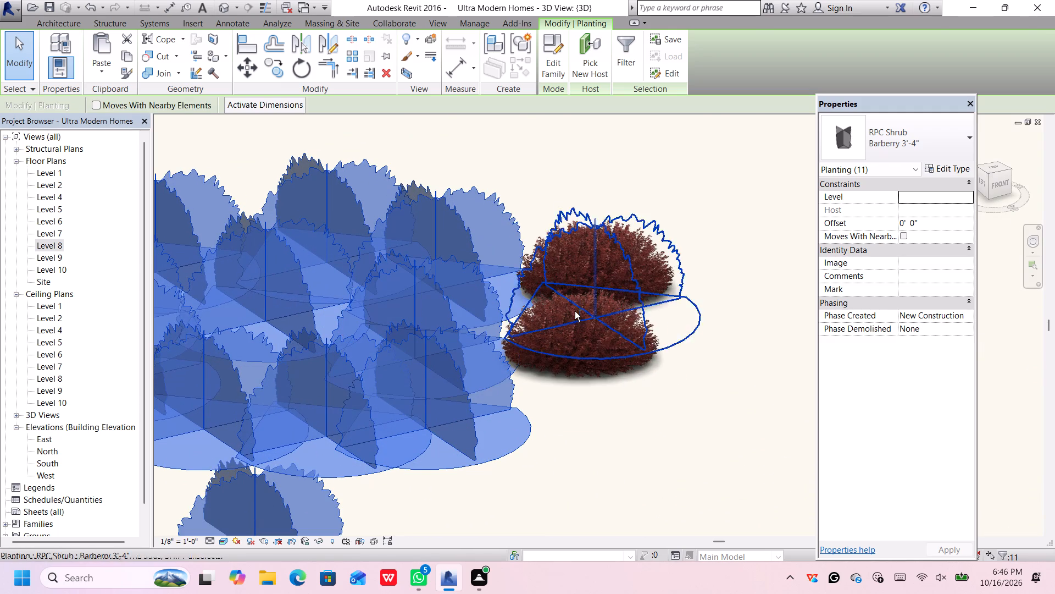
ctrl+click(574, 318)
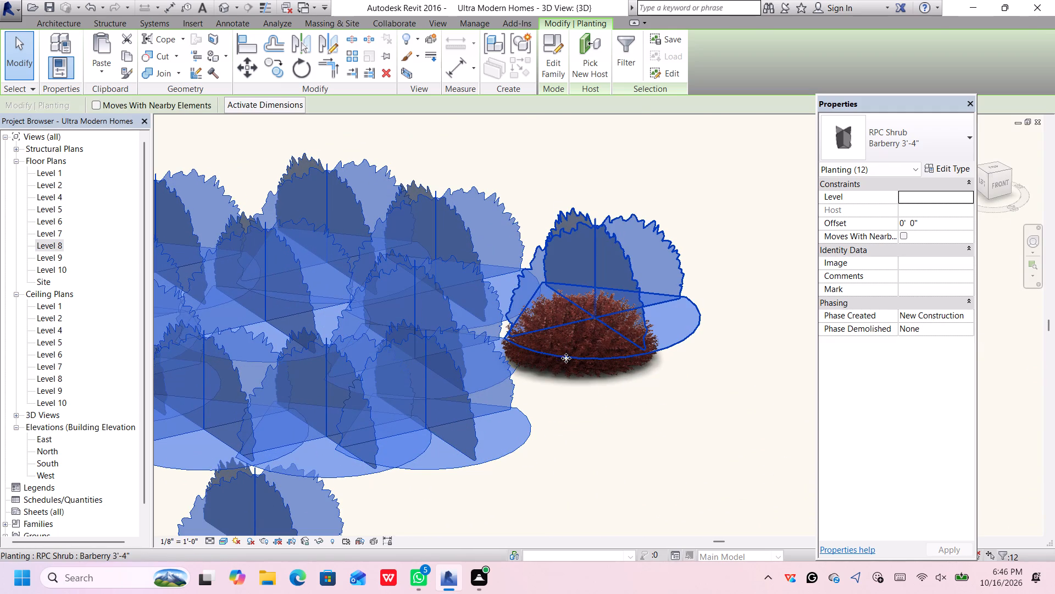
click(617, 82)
Select the front outer east Barberry shrub, the three front-row shrubs, one west shrub and the lone shrub nearest the curved edge.
click(576, 342)
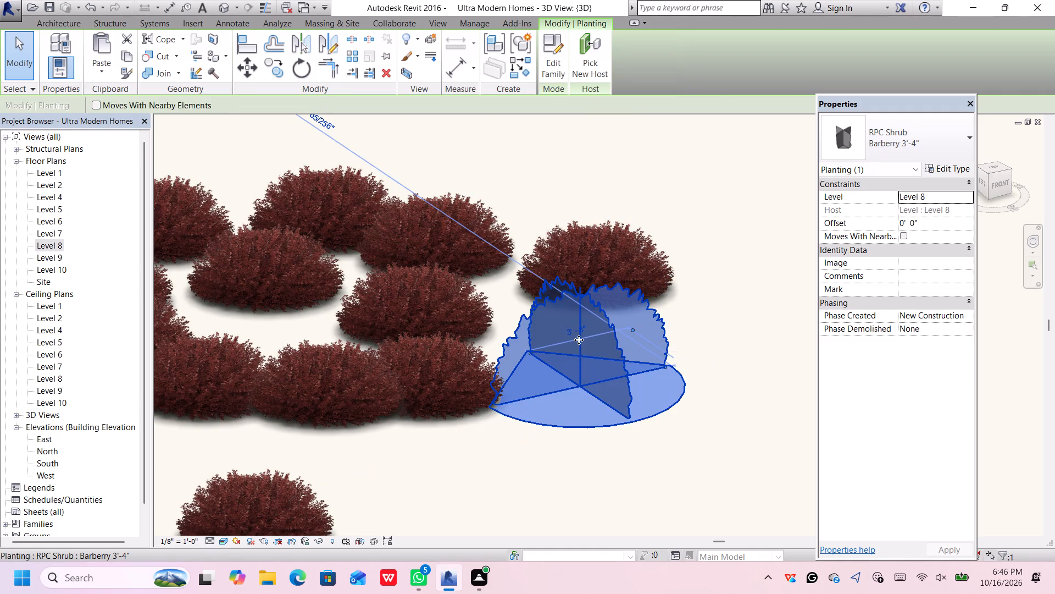
scroll(579, 340, down, 13)
scroll(499, 359, up, 3)
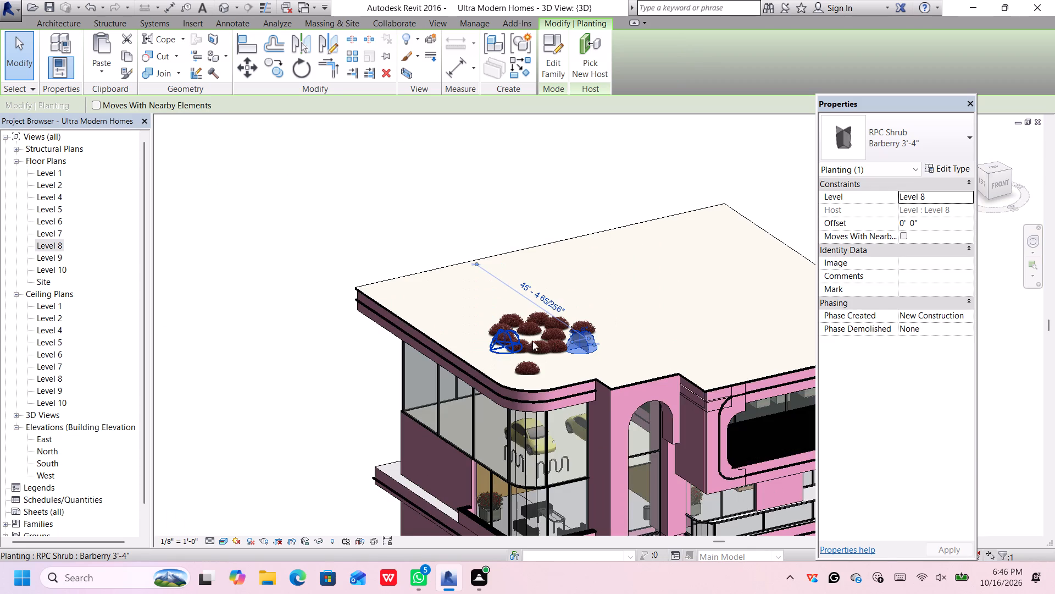
scroll(532, 341, up, 1)
scroll(590, 350, up, 4)
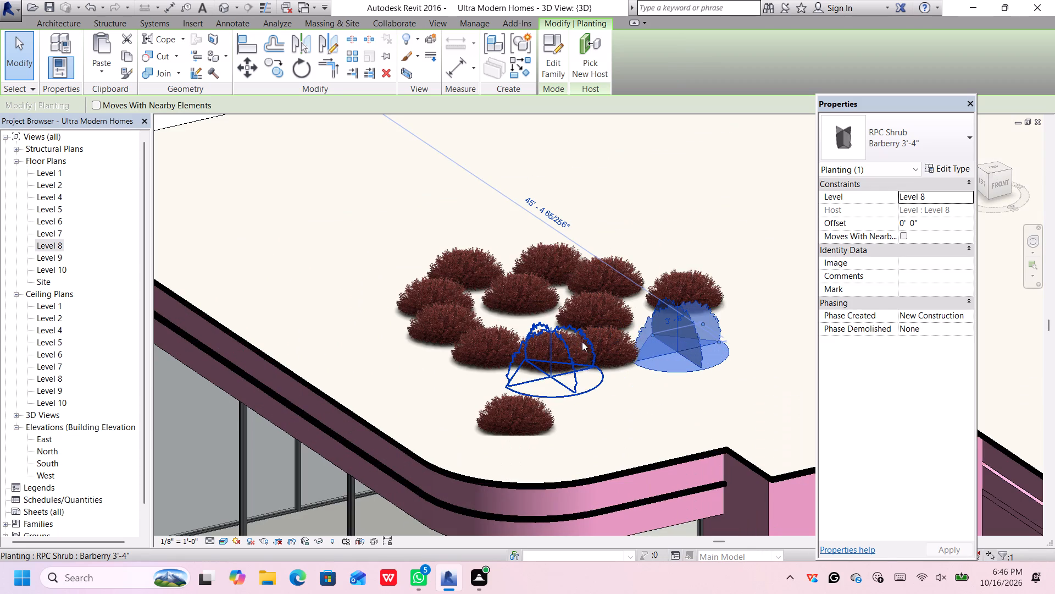
ctrl+click(603, 350)
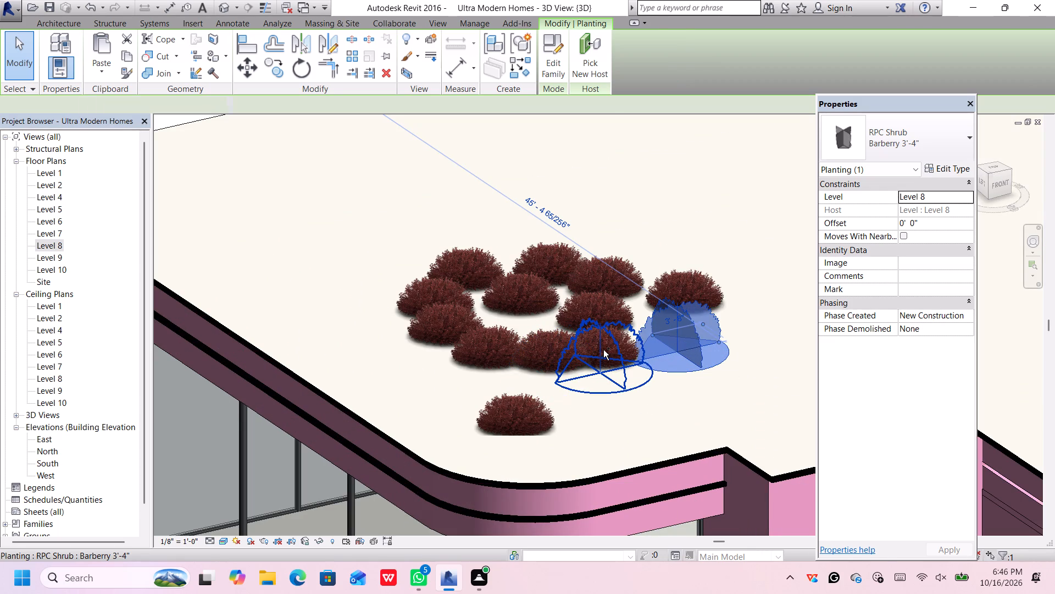
ctrl+click(534, 340)
ctrl+click(488, 337)
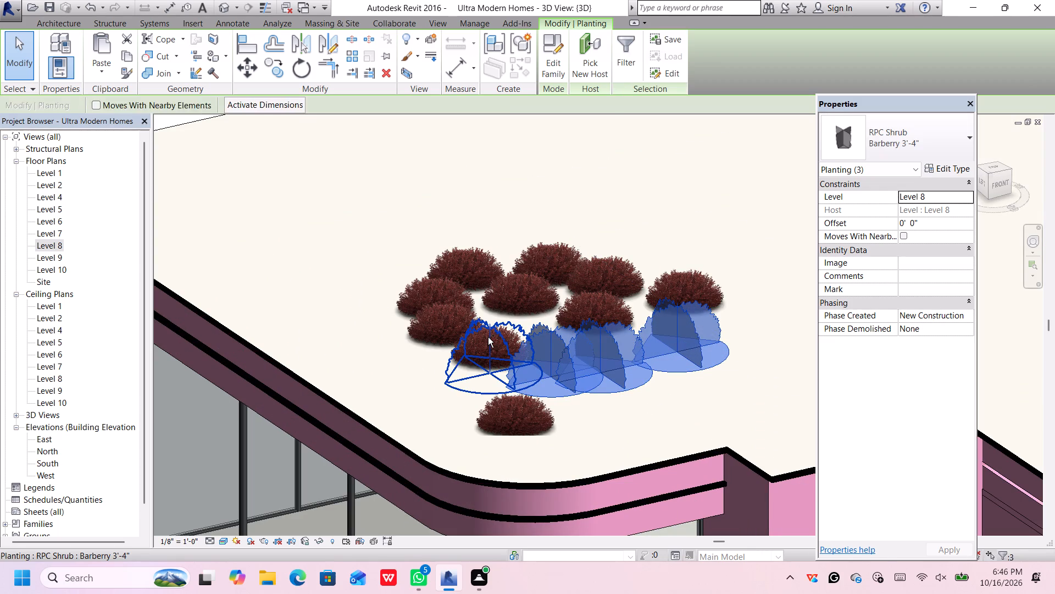
ctrl+click(436, 321)
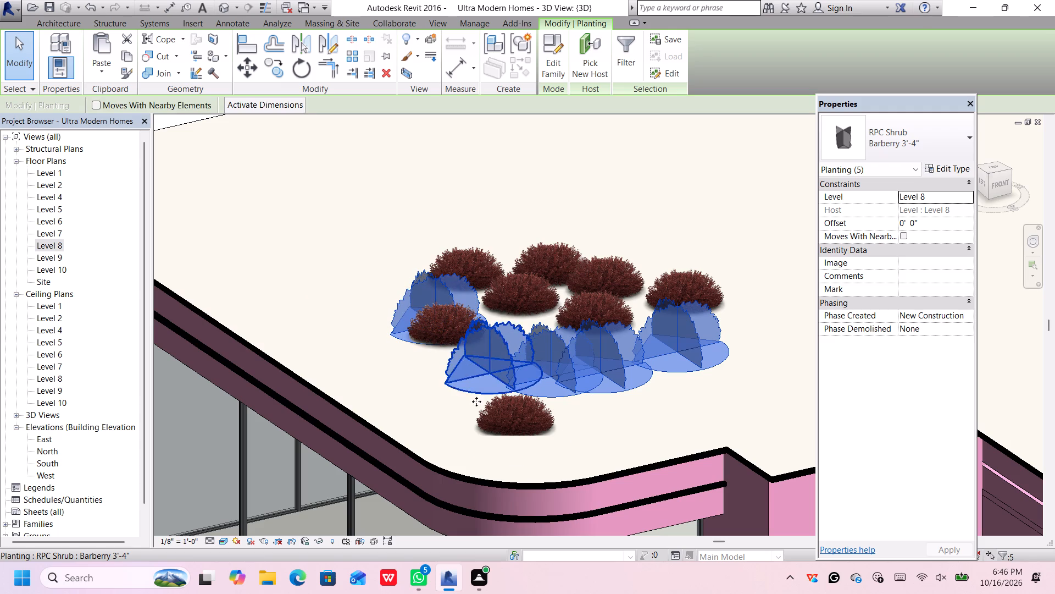
ctrl+click(493, 421)
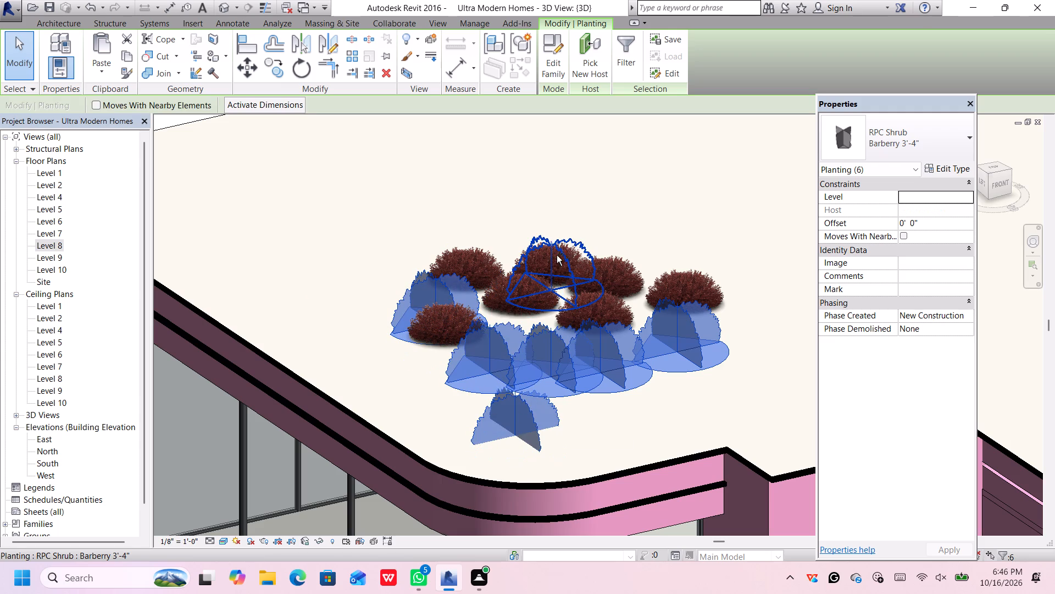
Add the three rear Barberry shrubs, the middle shrub and the rear outer east shrub to the selection.
ctrl+click(558, 254)
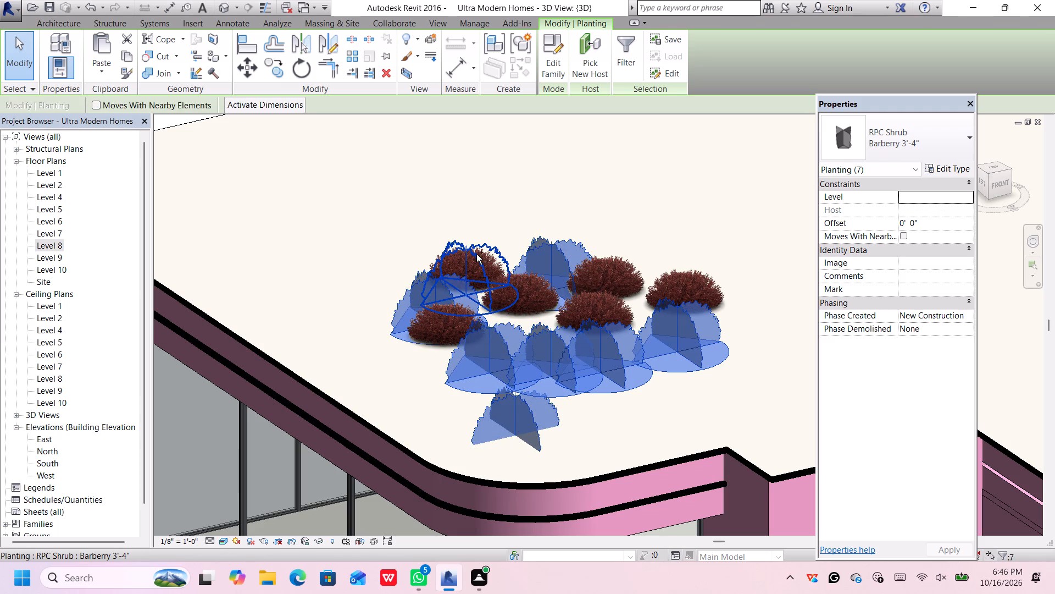
ctrl+click(476, 254)
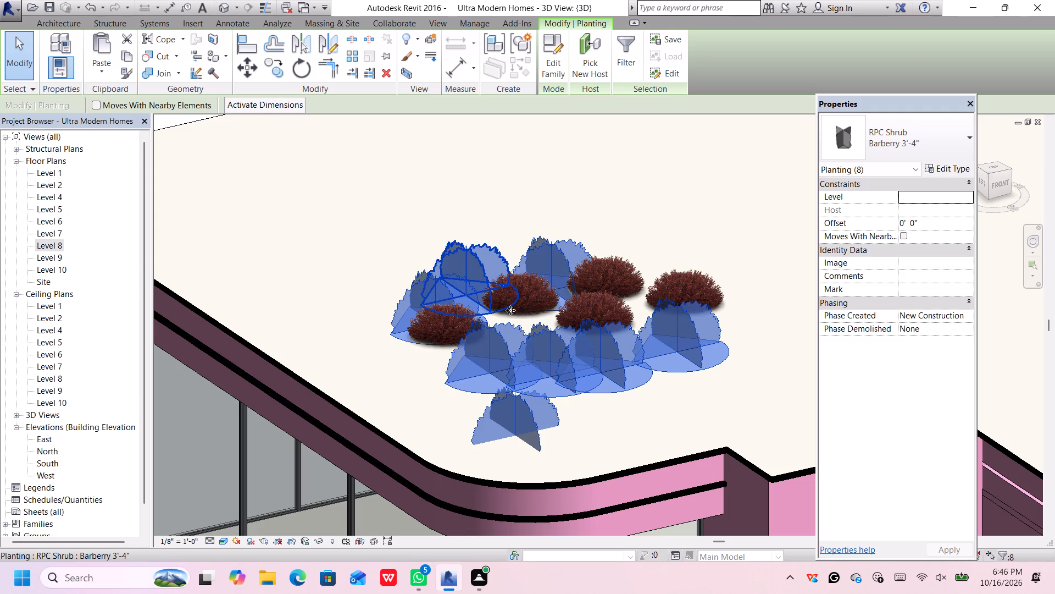
ctrl+click(518, 316)
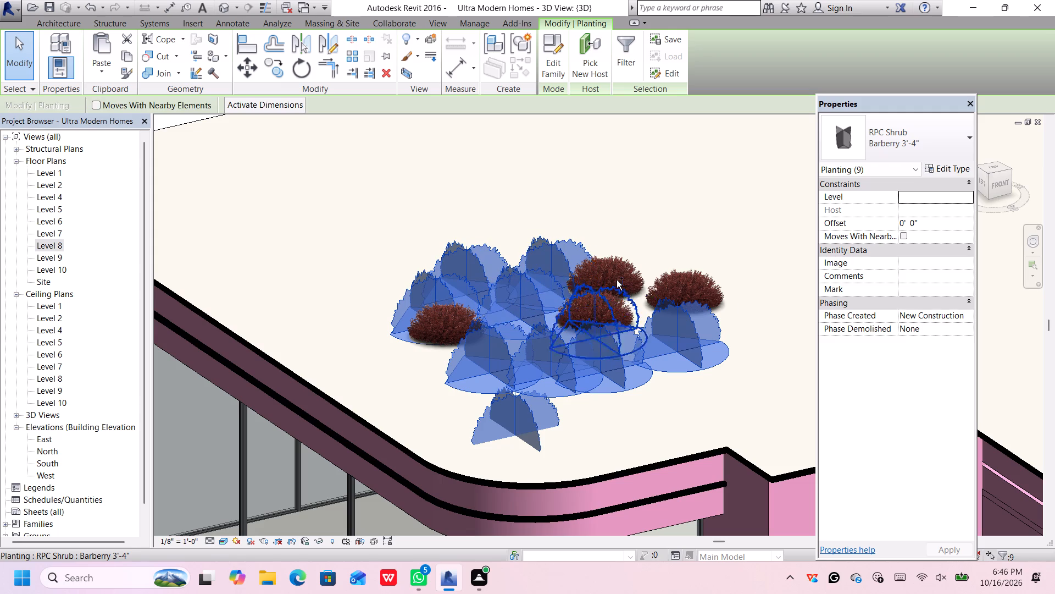
ctrl+click(618, 278)
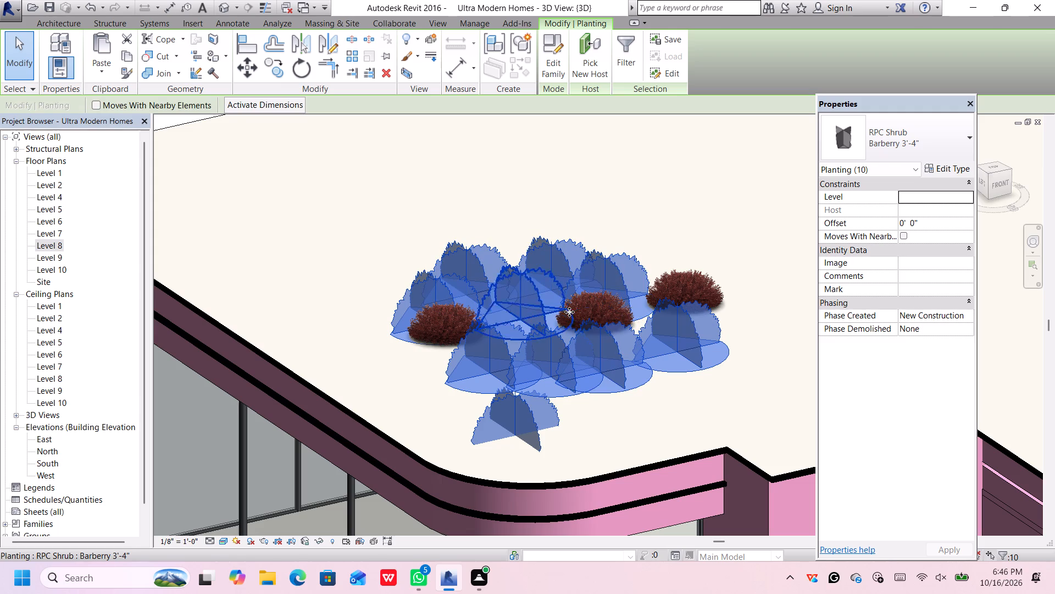
scroll(679, 285, up, 8)
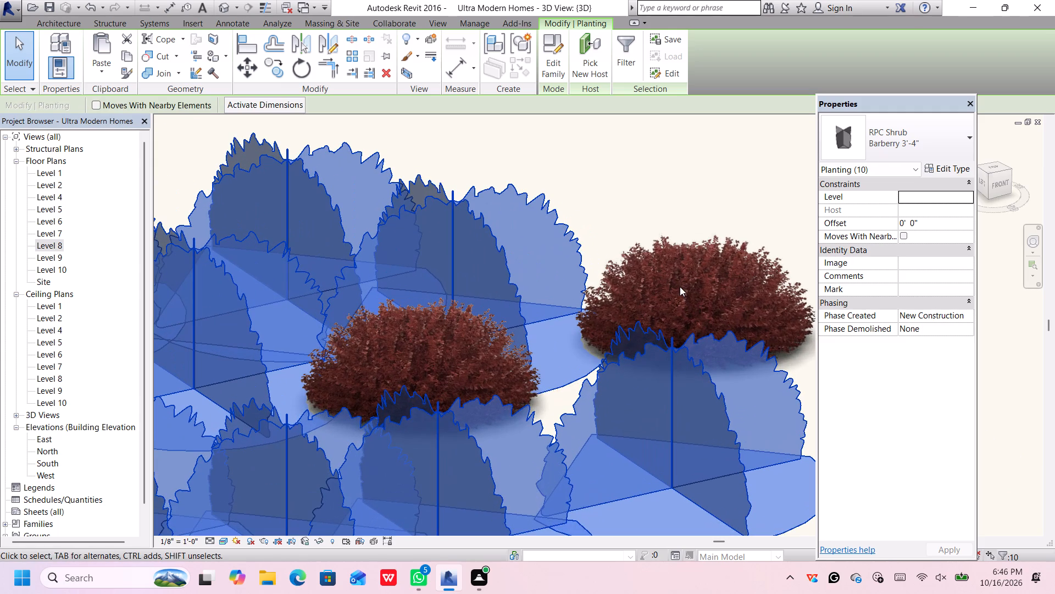
ctrl+click(693, 274)
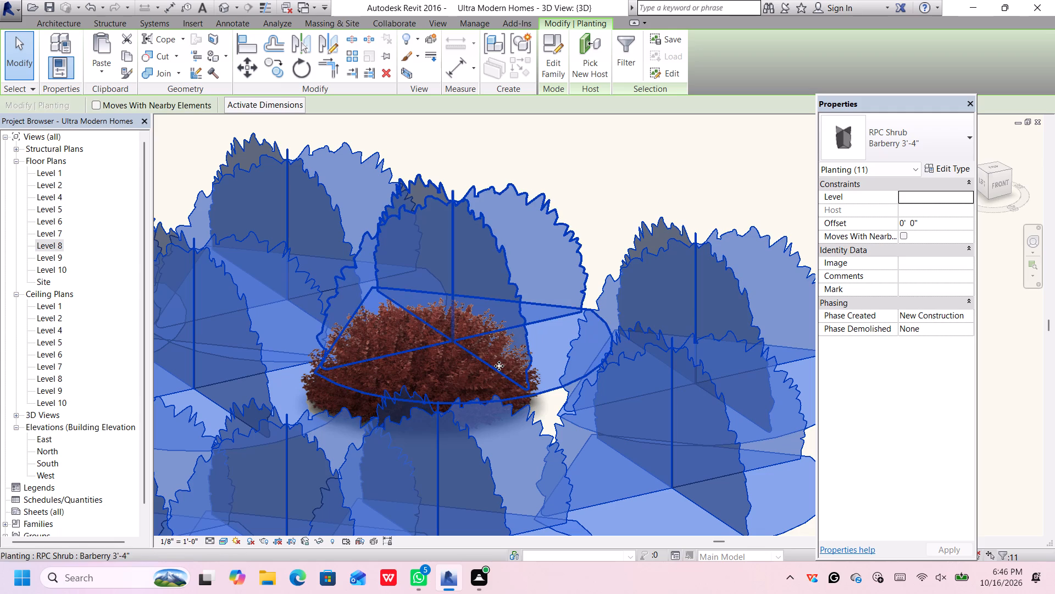
Add the remaining front west shrub and the inner east shrub to the selection.
ctrl+scroll(520, 408, up, 3)
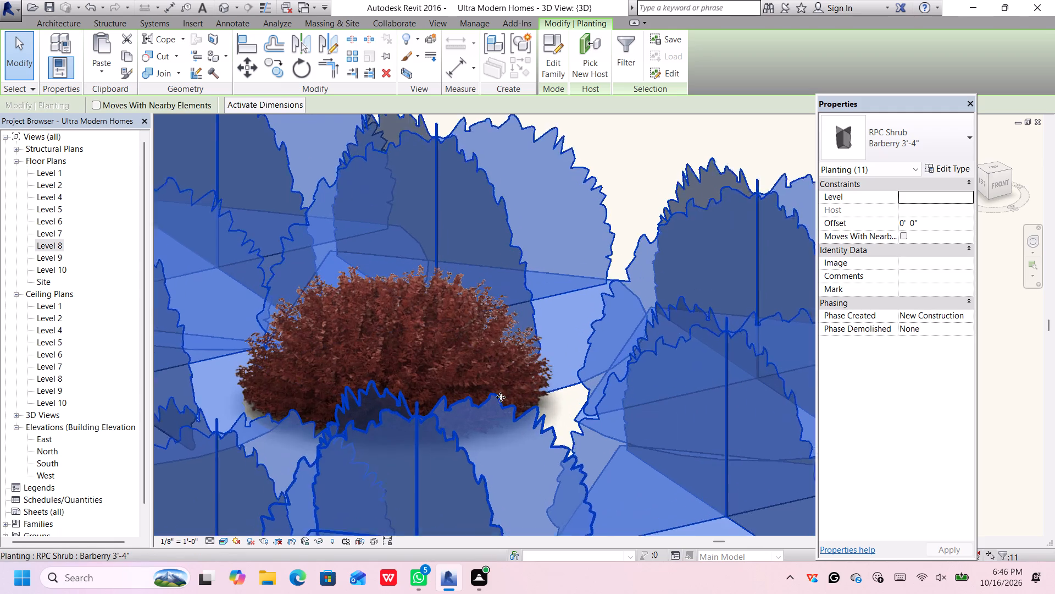
ctrl+scroll(501, 397, up, 2)
scroll(513, 378, up, 1)
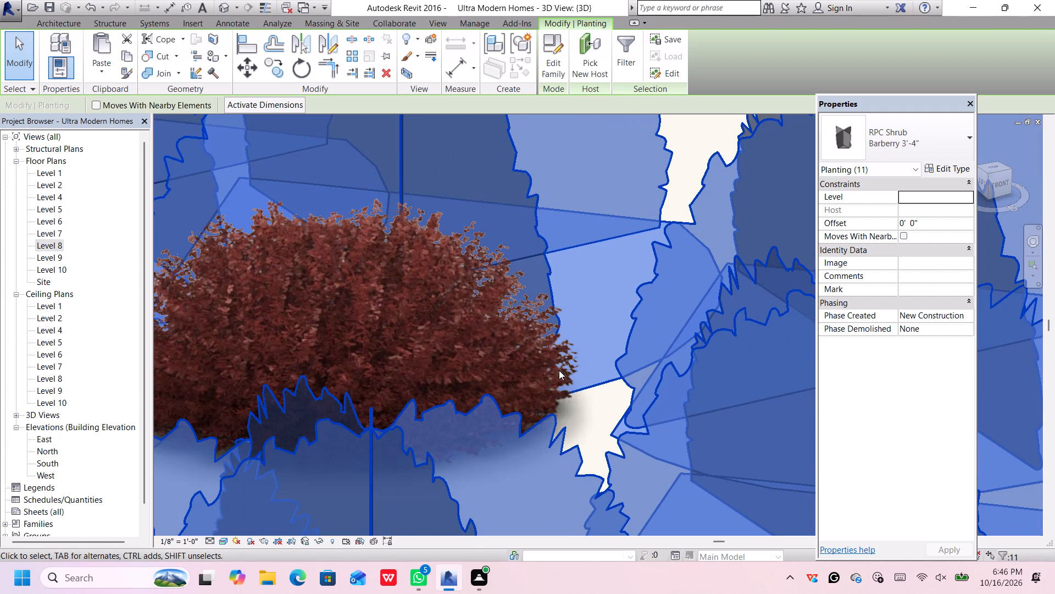
scroll(547, 409, down, 12)
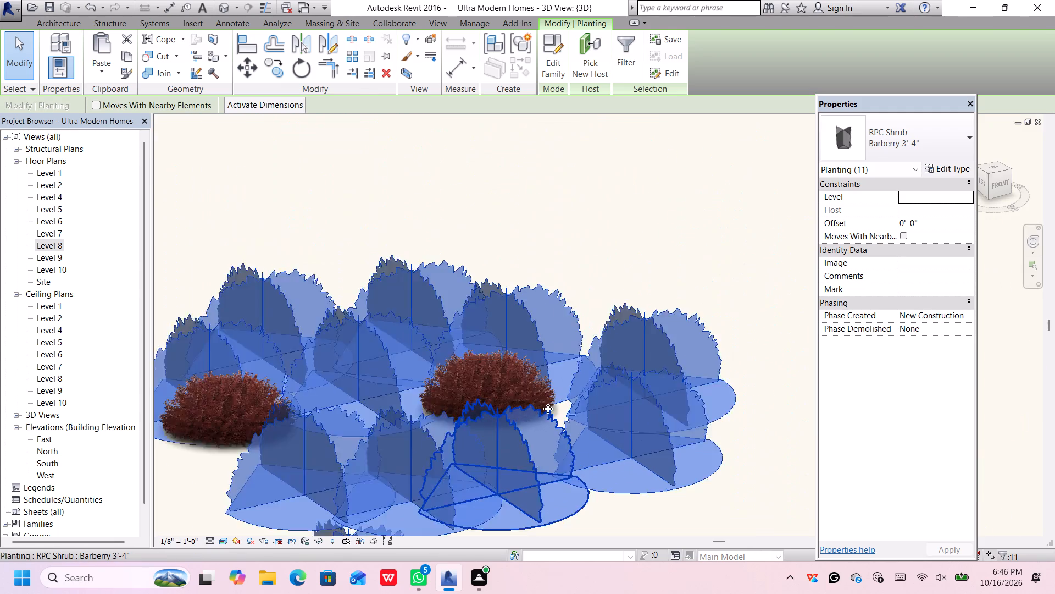
scroll(332, 411, up, 1)
ctrl+click(329, 411)
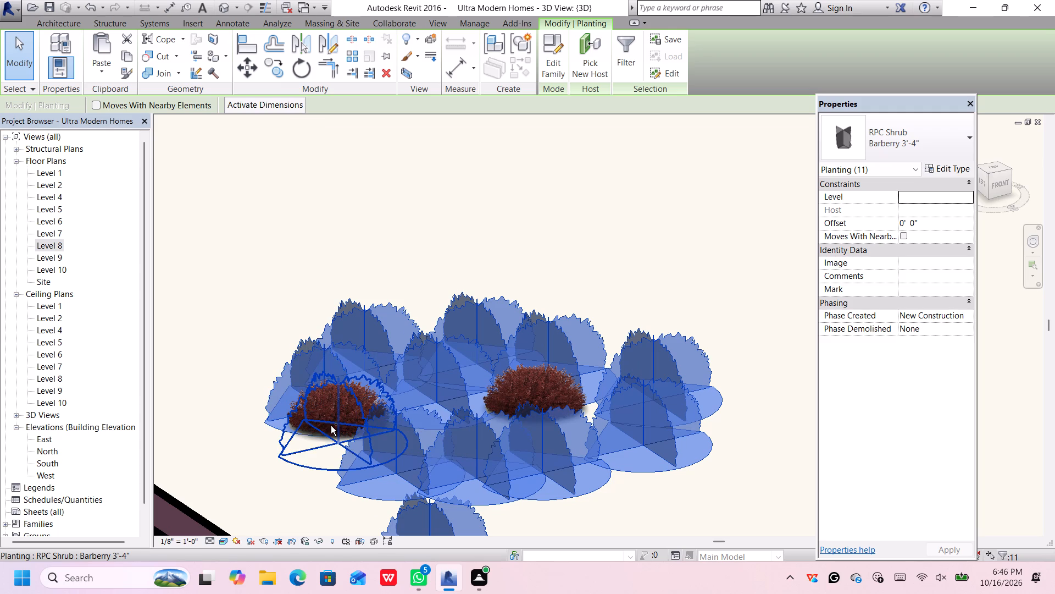
ctrl+click(331, 426)
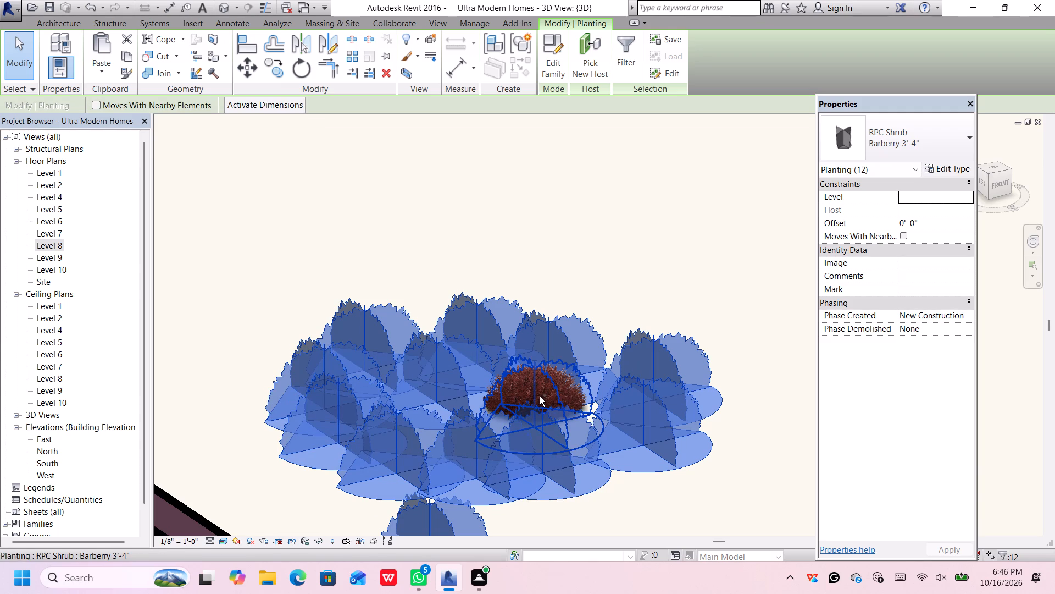
ctrl+click(536, 397)
Nudge the thirteen selected shrubs forward and slightly west toward the curved roof edge, and clear the selection.
scroll(537, 391, down, 7)
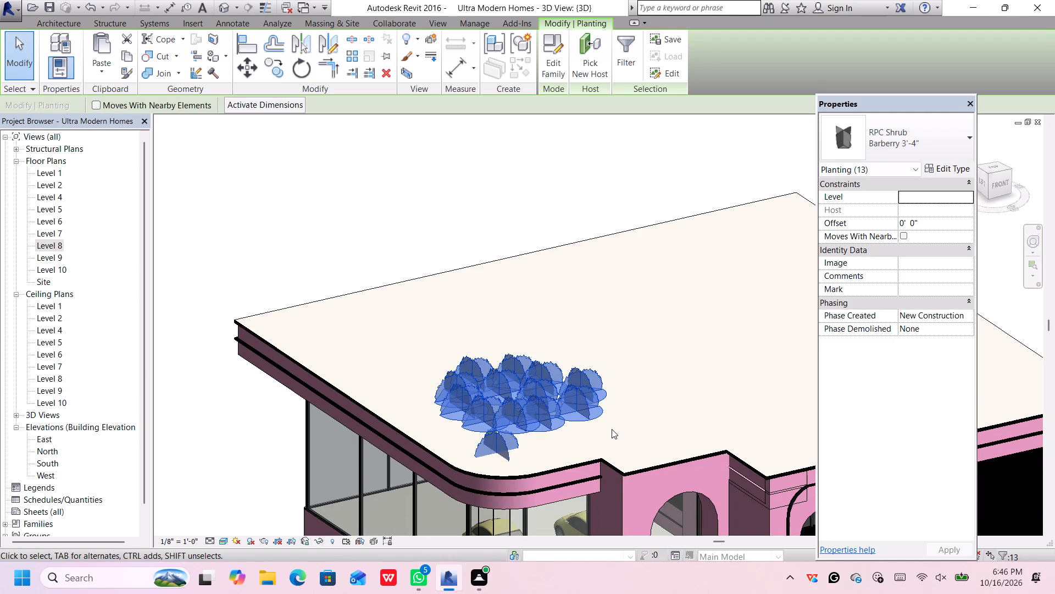
key(Down)
key(Down)
key(Down)
key(Down)
key(Down)
key(Down)
key(Down)
key(Down)
key(Down)
key(Down)
key(Down)
key(Down)
key(Down)
key(Down)
key(Down)
key(Down)
key(Down)
key(Down)
key(Down)
key(Down)
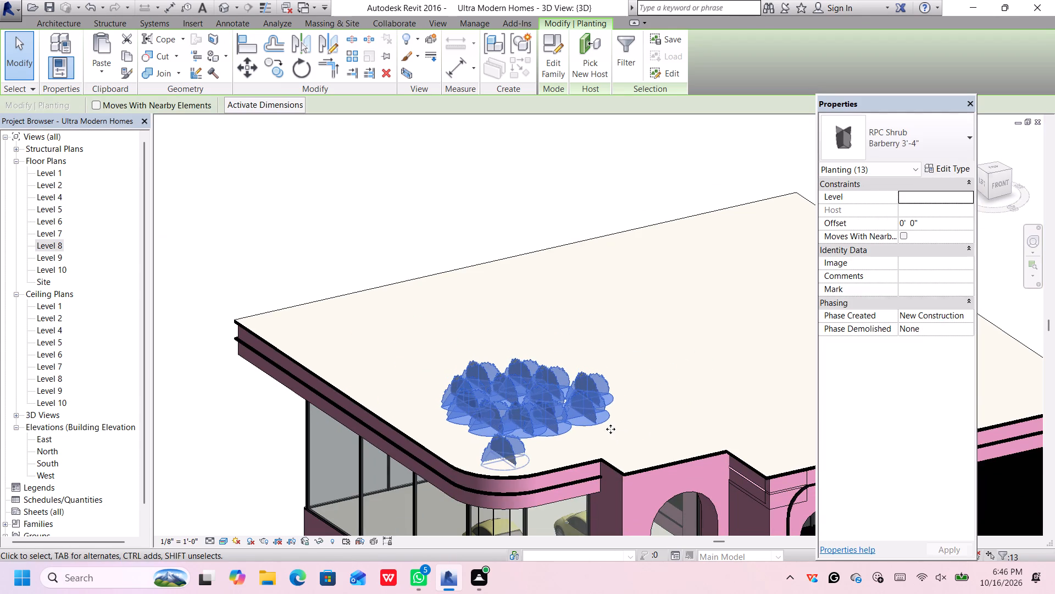
key(Left)
key(Left)
key(Left)
key(Left)
key(Left)
key(Left)
key(Left)
key(Left)
key(Left)
key(Left)
key(Left)
key(Left)
key(Left)
key(Left)
key(Left)
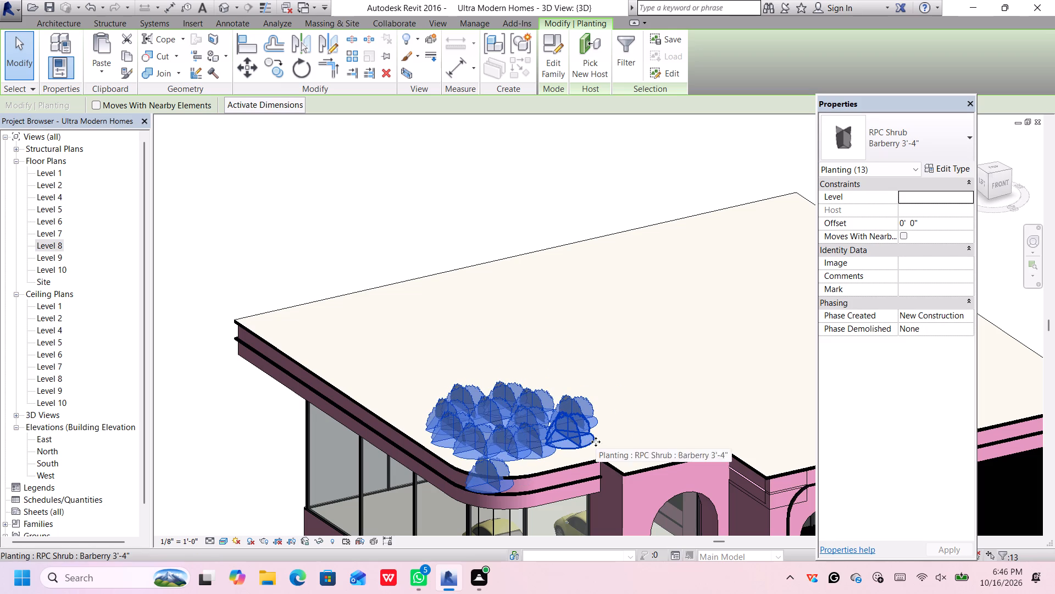
key(Left)
key(Down)
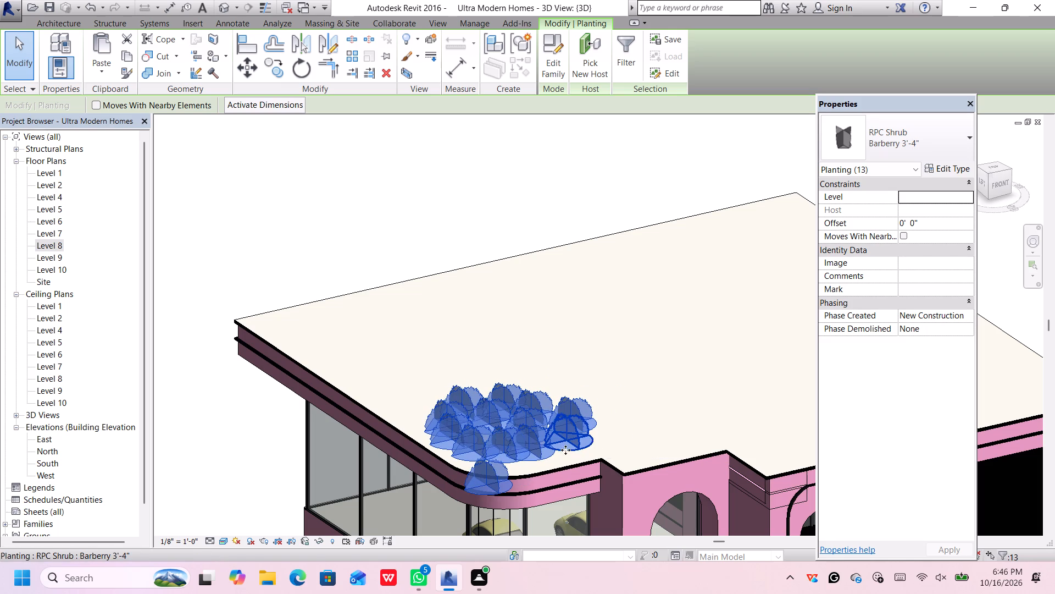
key(Down)
key(Down)
key(Down)
key(Down)
key(Down)
key(Down)
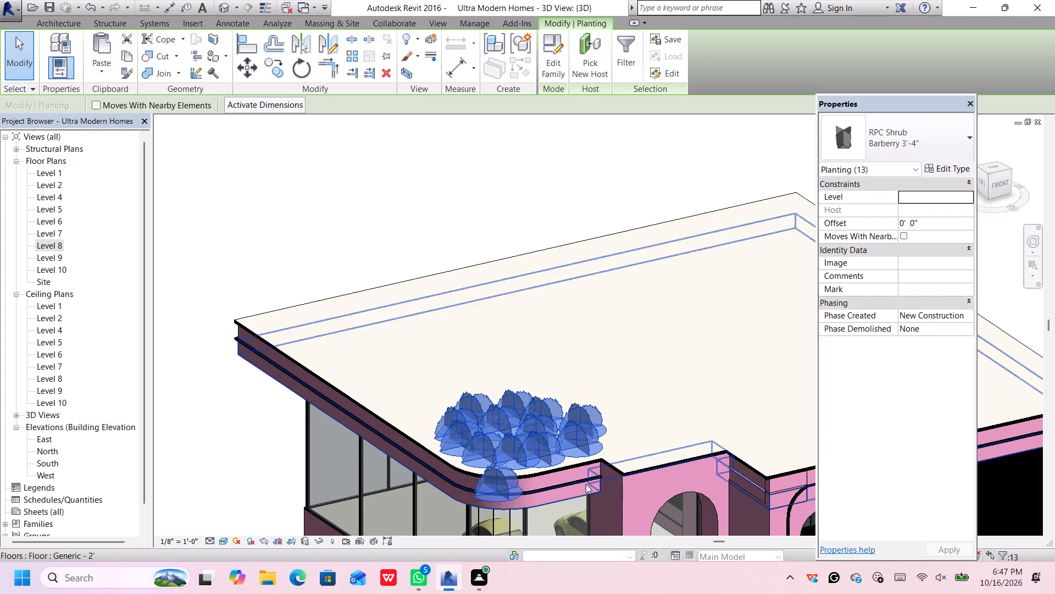
click(228, 407)
Delete the lone Barberry shrub in front of the cluster at the curved roof edge.
click(507, 483)
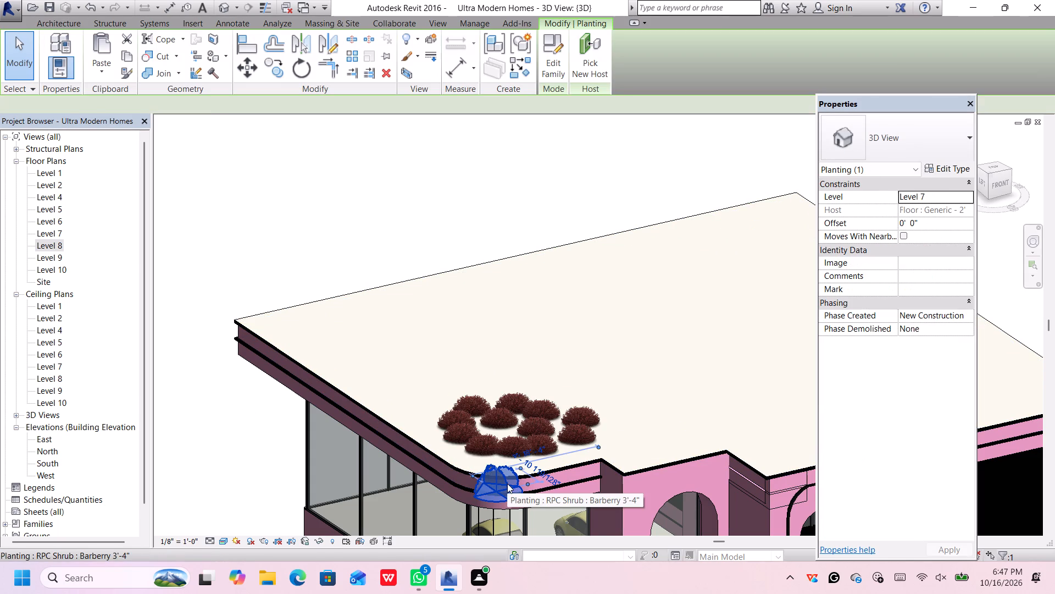
key(Delete)
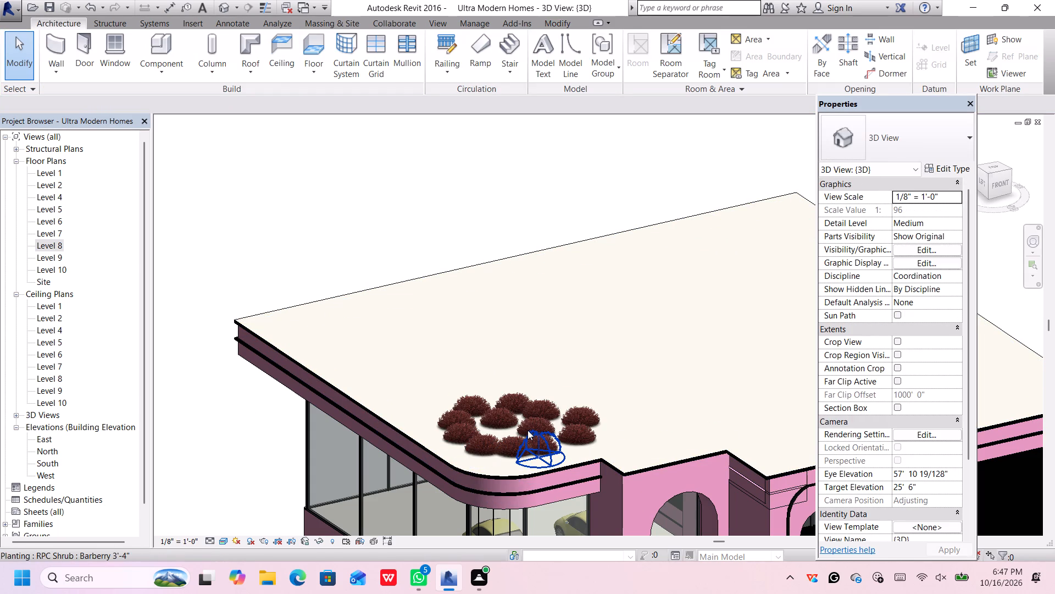
Dismiss the Autodesk notification covering the view.
scroll(529, 430, up, 4)
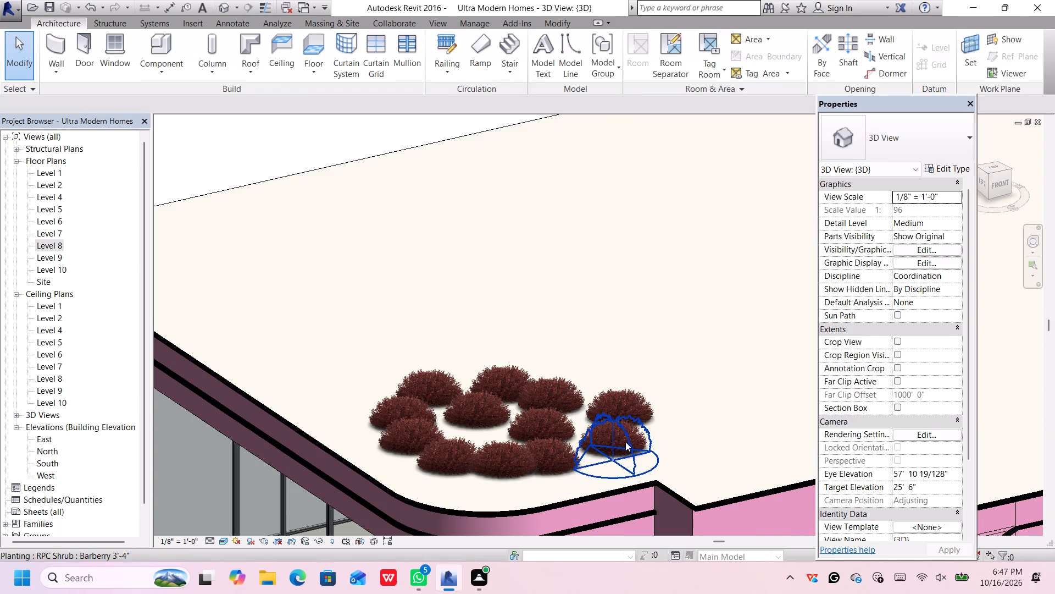
scroll(621, 435, down, 5)
scroll(619, 435, up, 4)
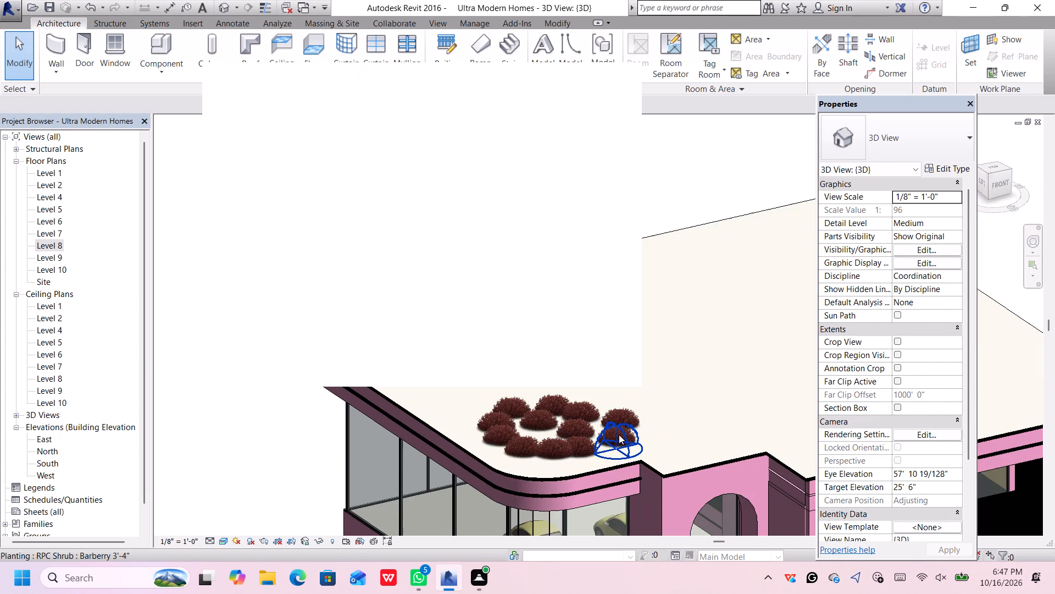
click(613, 81)
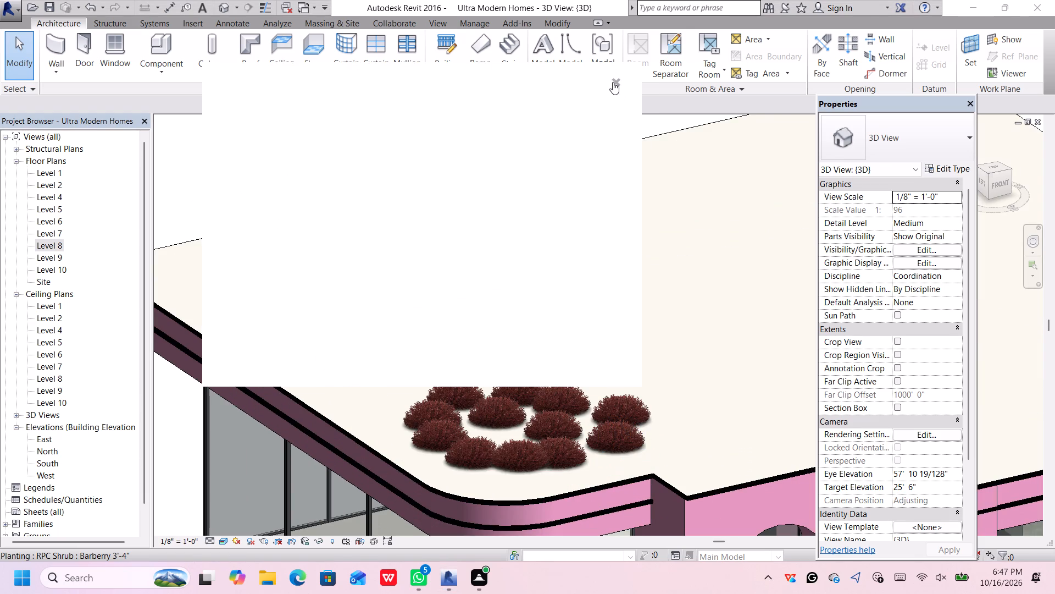
Select the front outer east Barberry shrub, the three front-row shrubs, the two west-side shrubs and the rear west shrub.
click(613, 431)
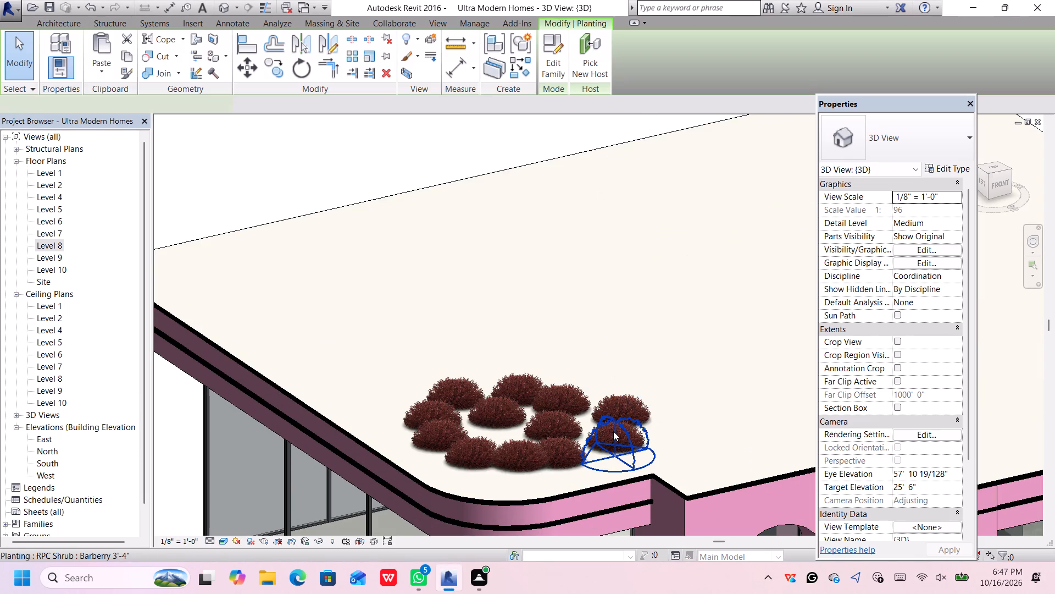
ctrl+click(565, 441)
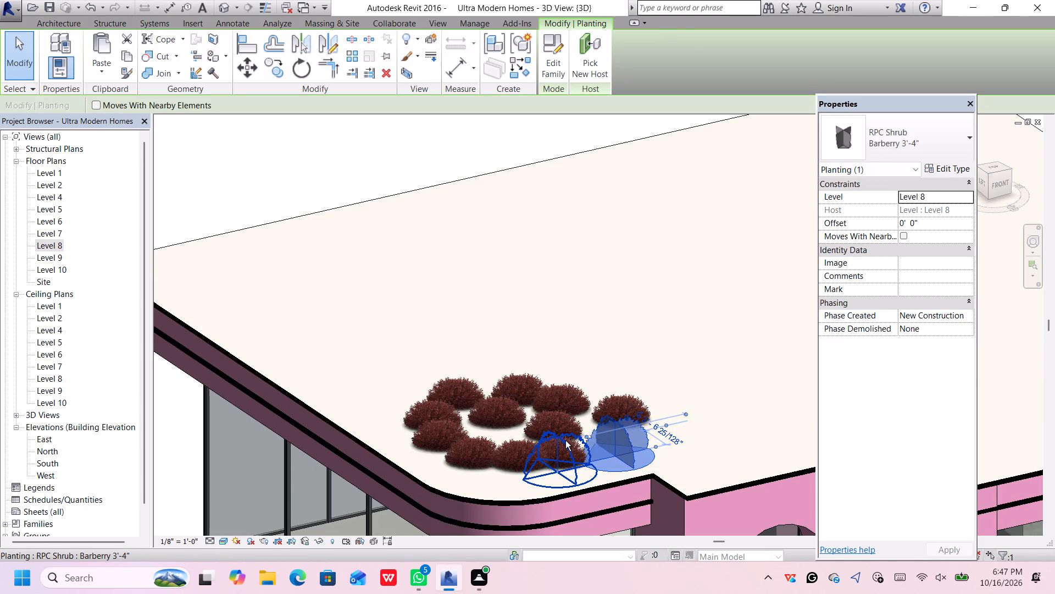
ctrl+click(527, 455)
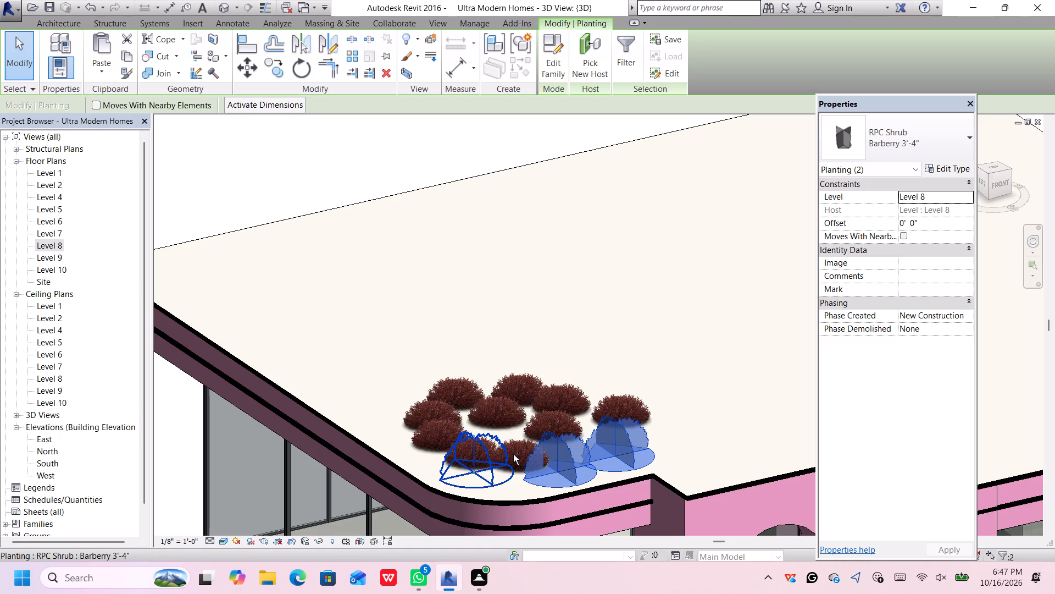
ctrl+click(523, 450)
ctrl+click(483, 450)
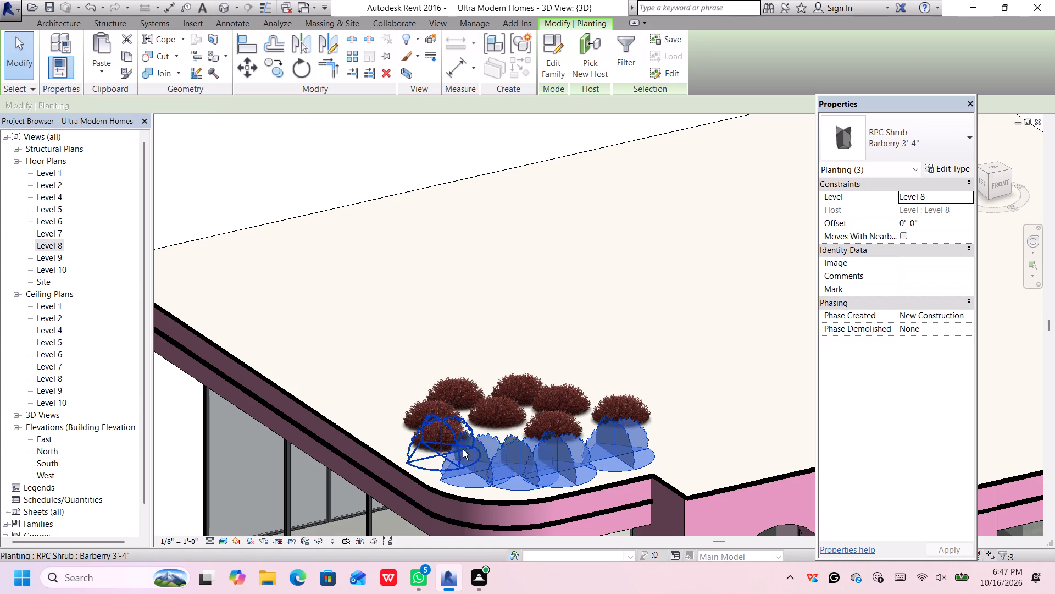
ctrl+click(440, 430)
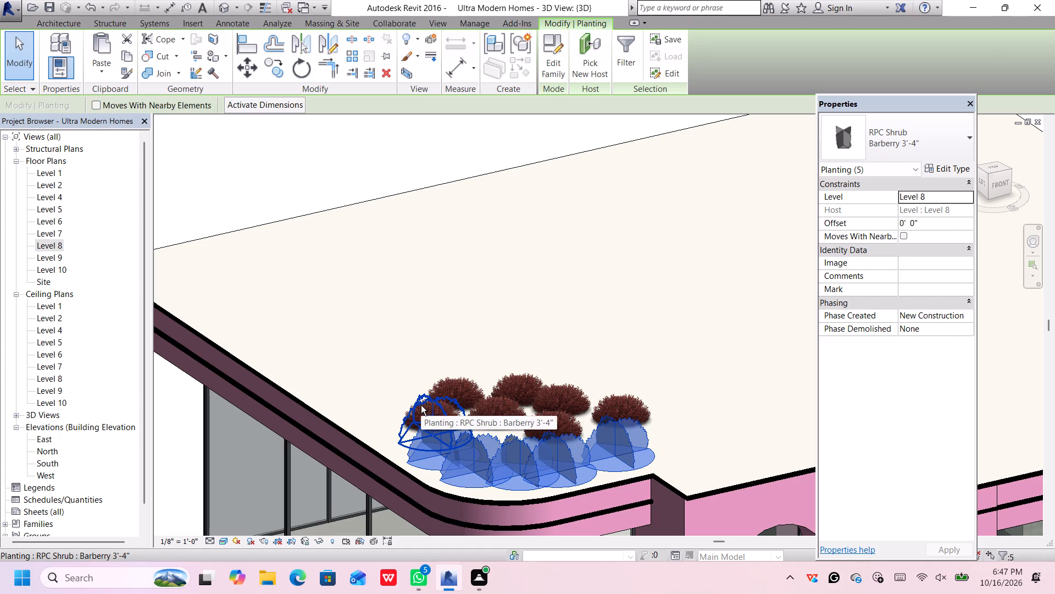
ctrl+click(421, 405)
ctrl+click(446, 380)
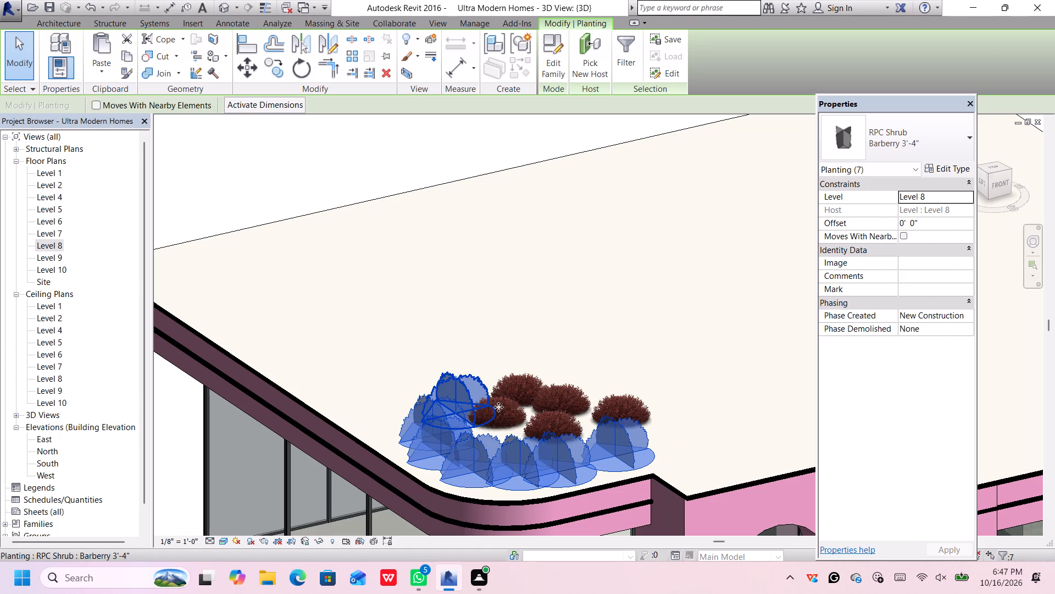
Add the middle shrub, the rear centre shrub, both inner east shrubs and the rear outer east shrub to the selection.
ctrl+click(508, 408)
ctrl+click(519, 383)
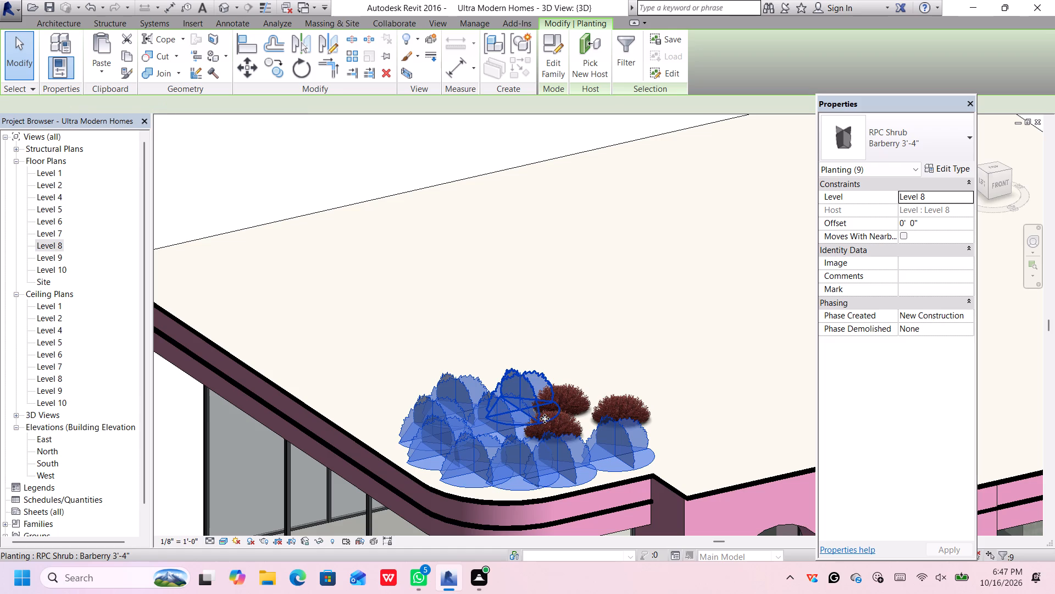
ctrl+click(547, 422)
ctrl+click(563, 425)
ctrl+click(567, 401)
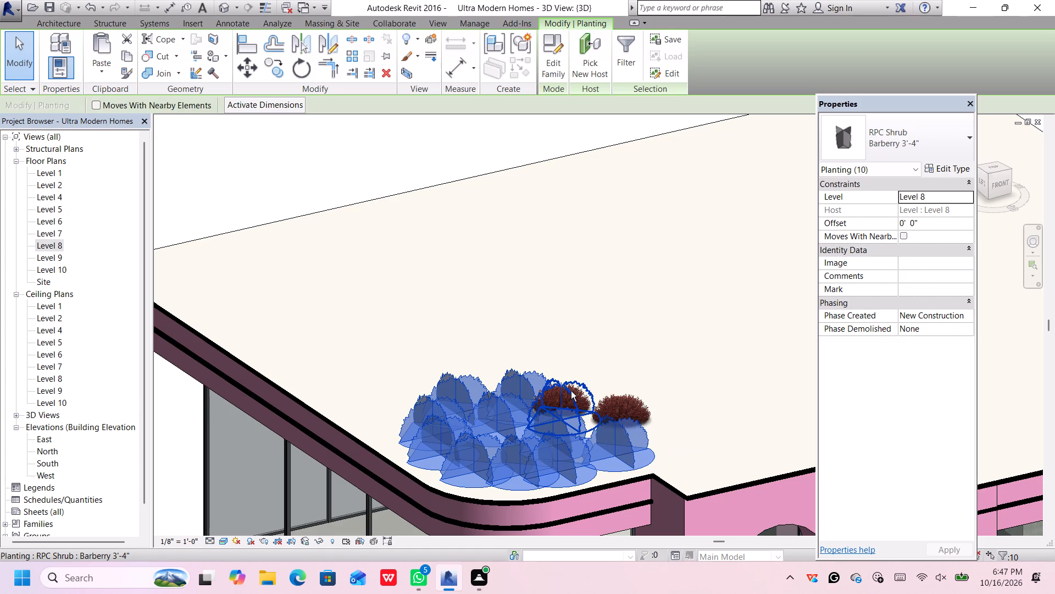
ctrl+click(571, 391)
ctrl+click(609, 404)
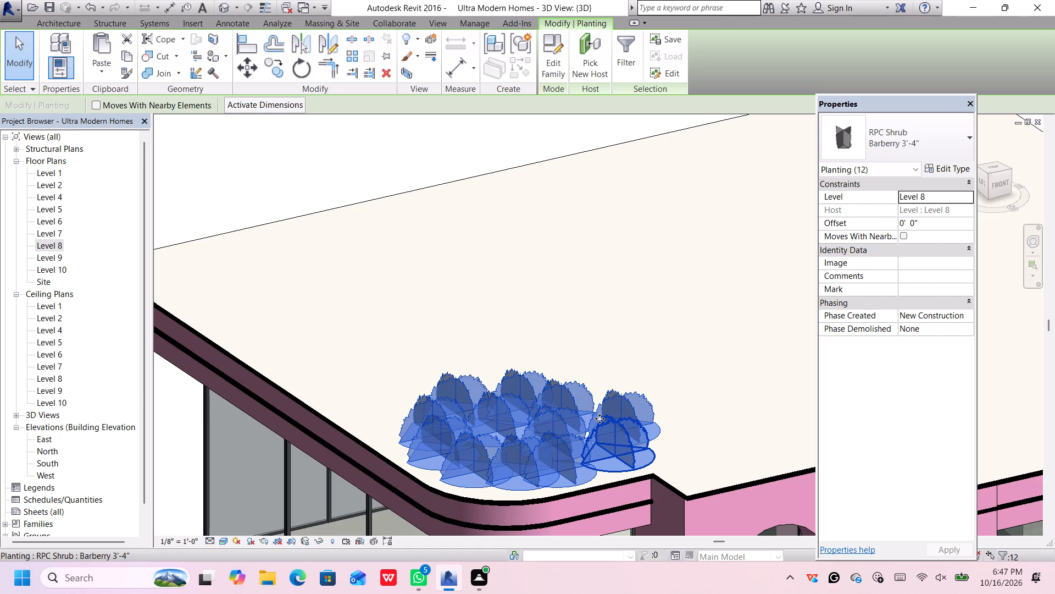
Nudge the twelve selected Barberry shrubs forward and west, closer to the curved corner of the roof.
key(Down)
key(Down)
key(Down)
key(Down)
key(Down)
key(Down)
key(Down)
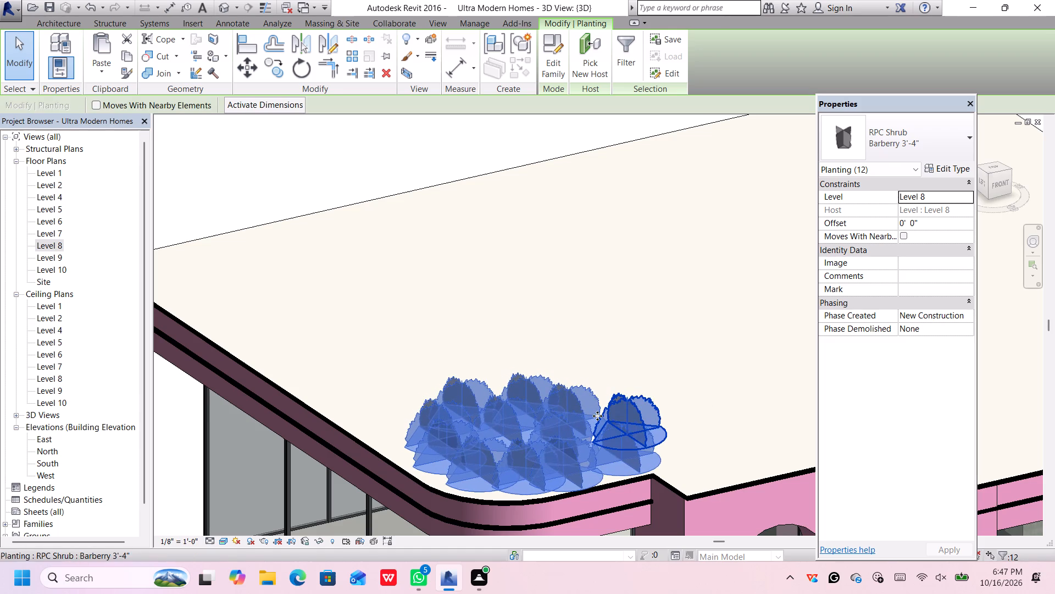
key(Down)
key(Left)
key(Left)
key(Left)
key(Left)
key(Left)
key(Left)
key(Left)
key(Left)
key(Left)
key(Left)
key(Left)
key(Left)
key(Left)
key(Left)
key(Left)
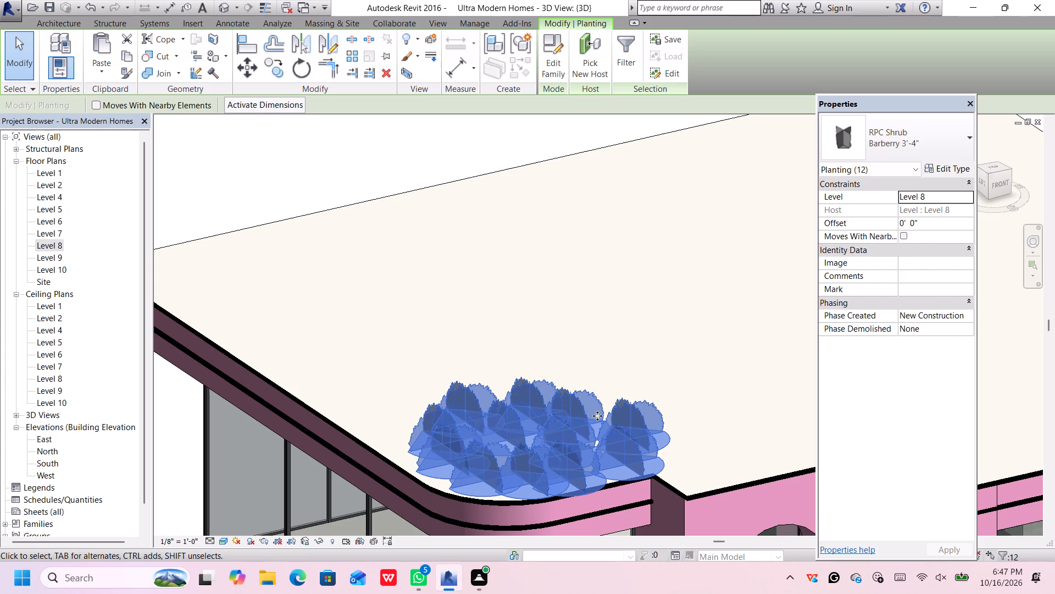
key(Right)
key(Right)
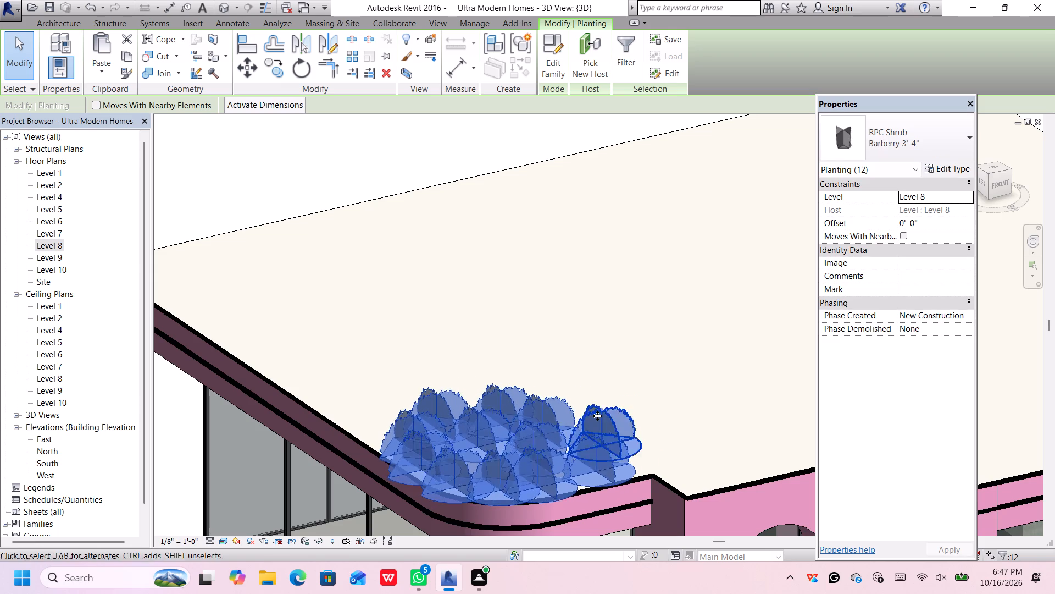
key(Down)
key(Down)
key(Down)
key(Down)
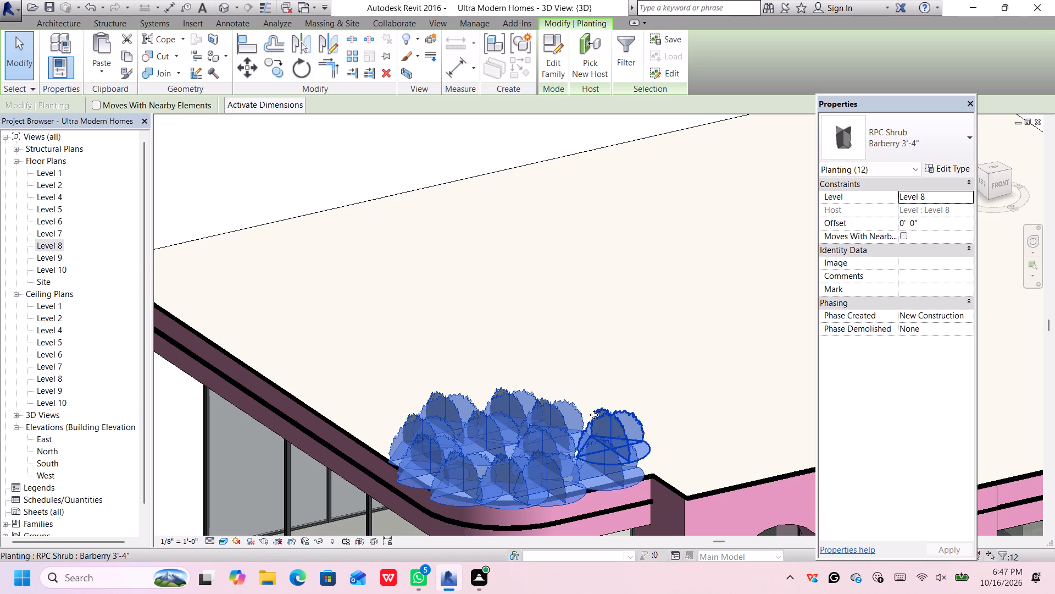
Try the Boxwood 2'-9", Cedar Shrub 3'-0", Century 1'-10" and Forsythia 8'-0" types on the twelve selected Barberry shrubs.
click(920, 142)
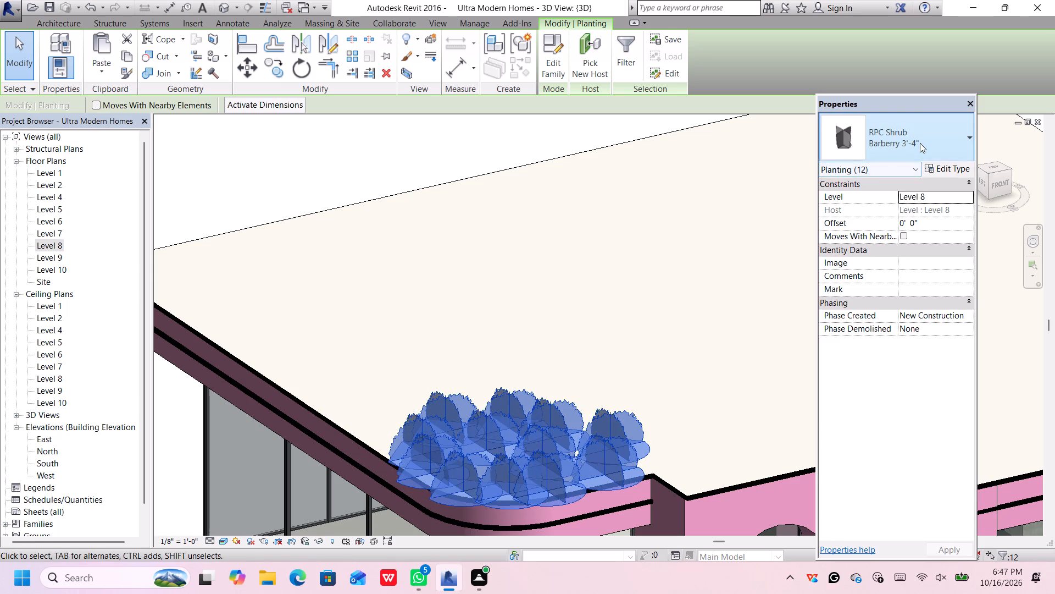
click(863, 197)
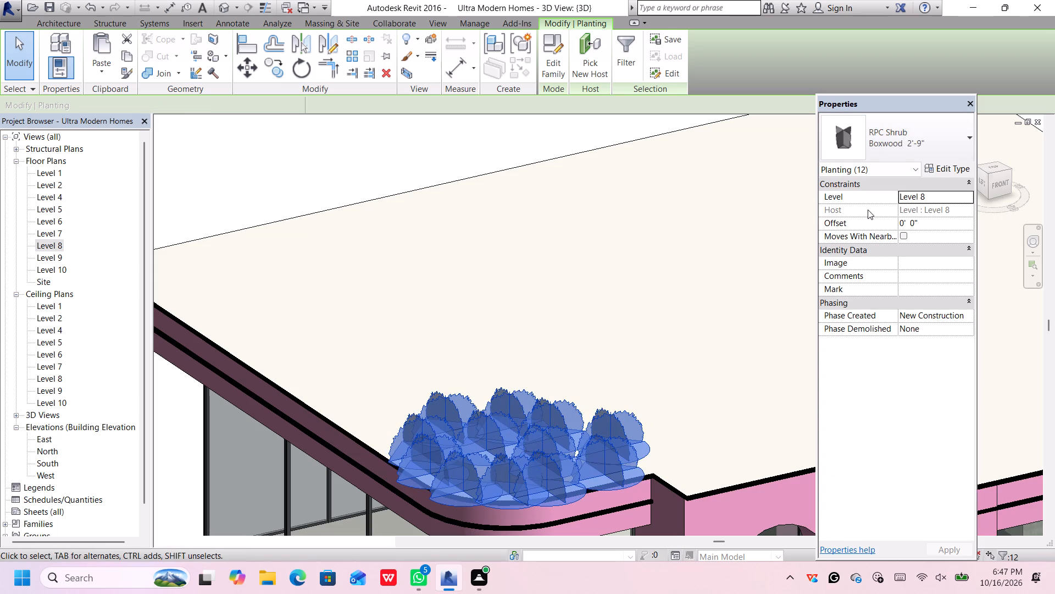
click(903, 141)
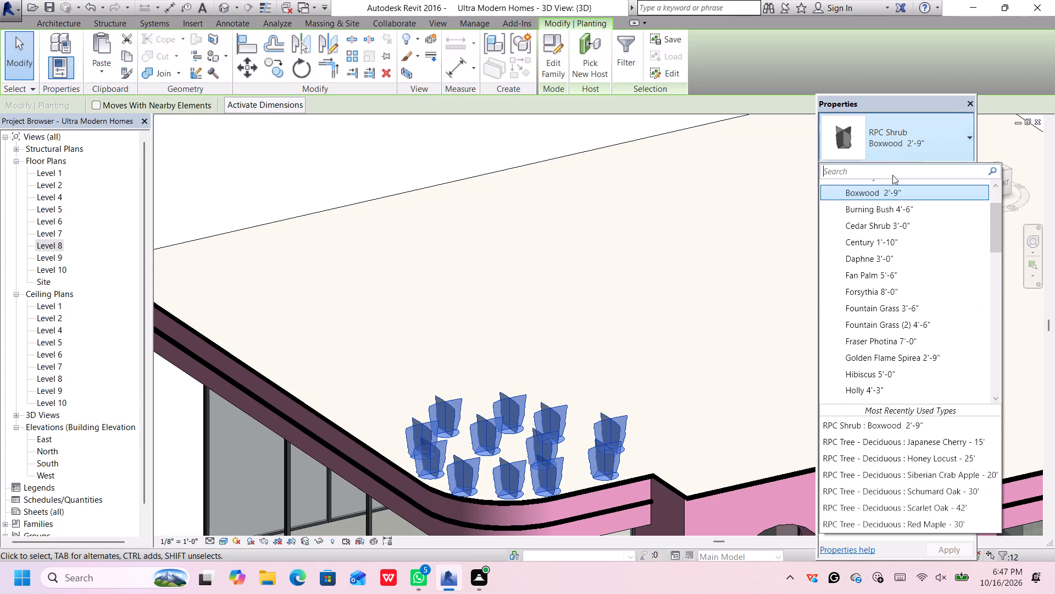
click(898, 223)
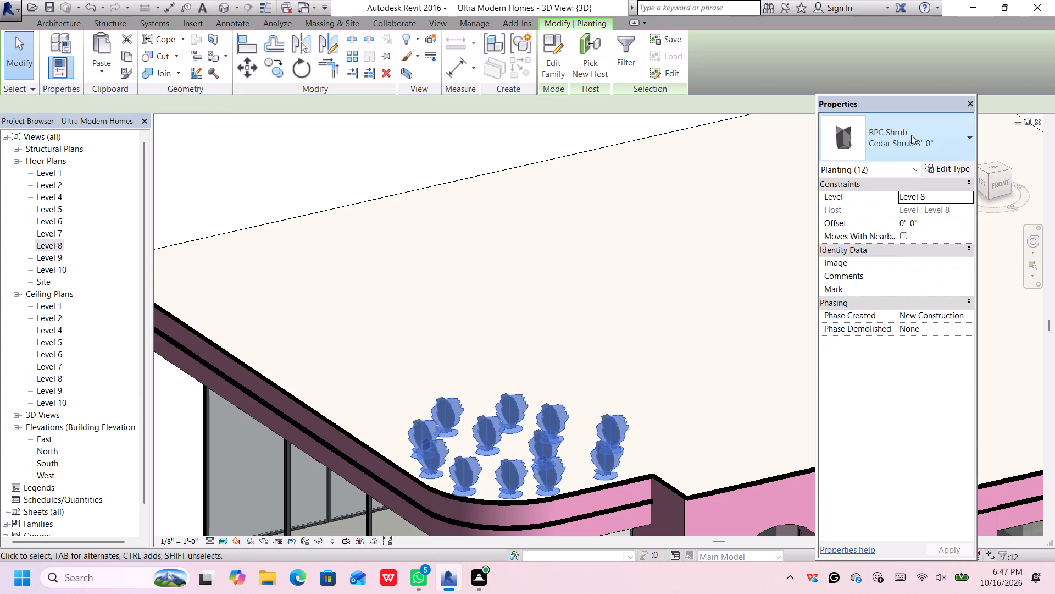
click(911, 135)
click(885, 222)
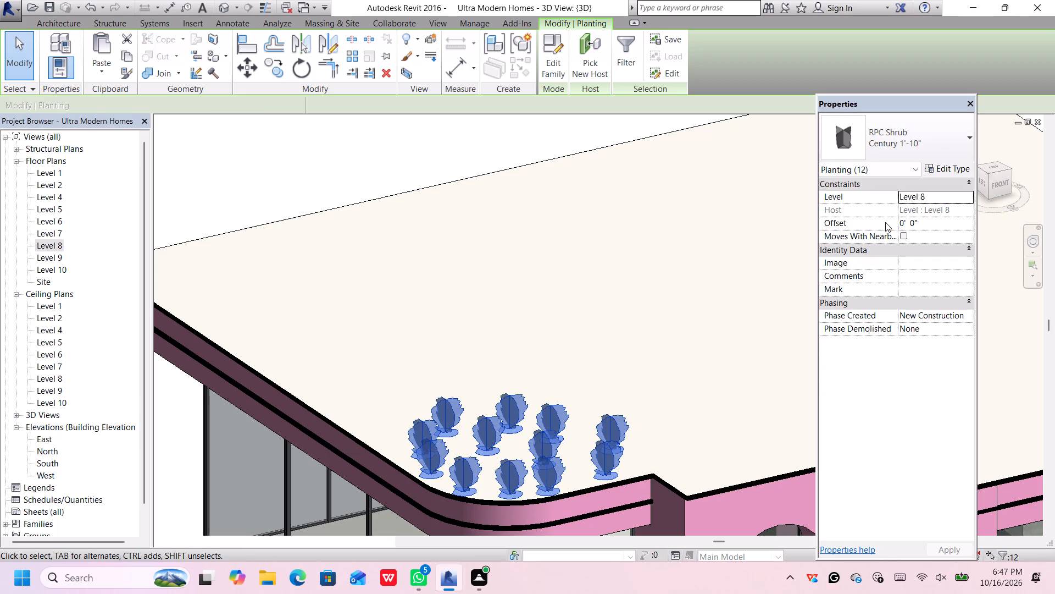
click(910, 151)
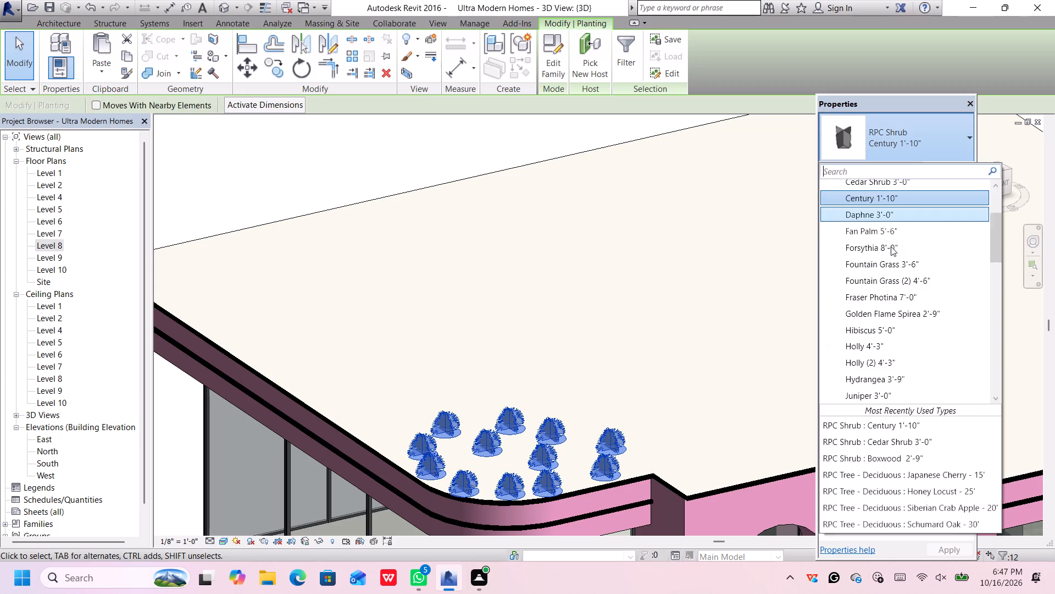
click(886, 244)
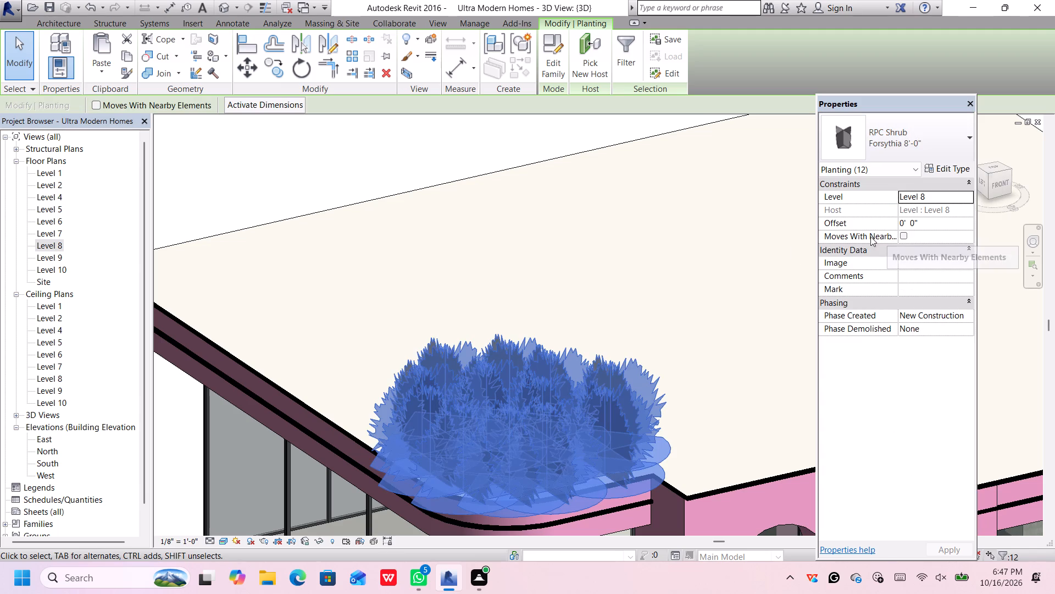
Deselect the shrubs and examine the Forsythia cluster at the roof corner from far and near.
scroll(497, 285, down, 1)
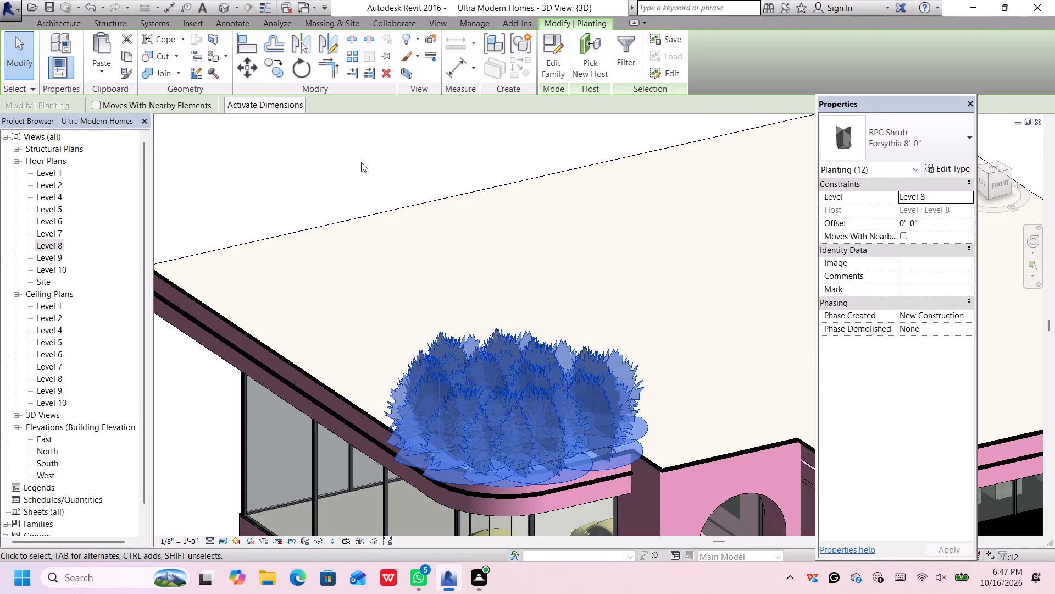
click(362, 162)
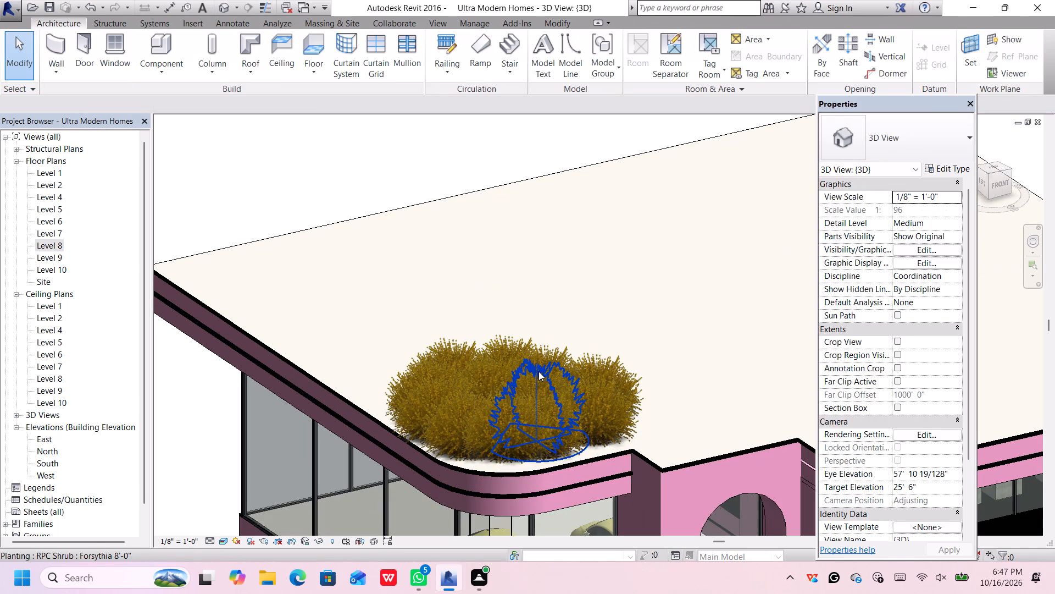
scroll(539, 370, down, 5)
scroll(586, 389, up, 7)
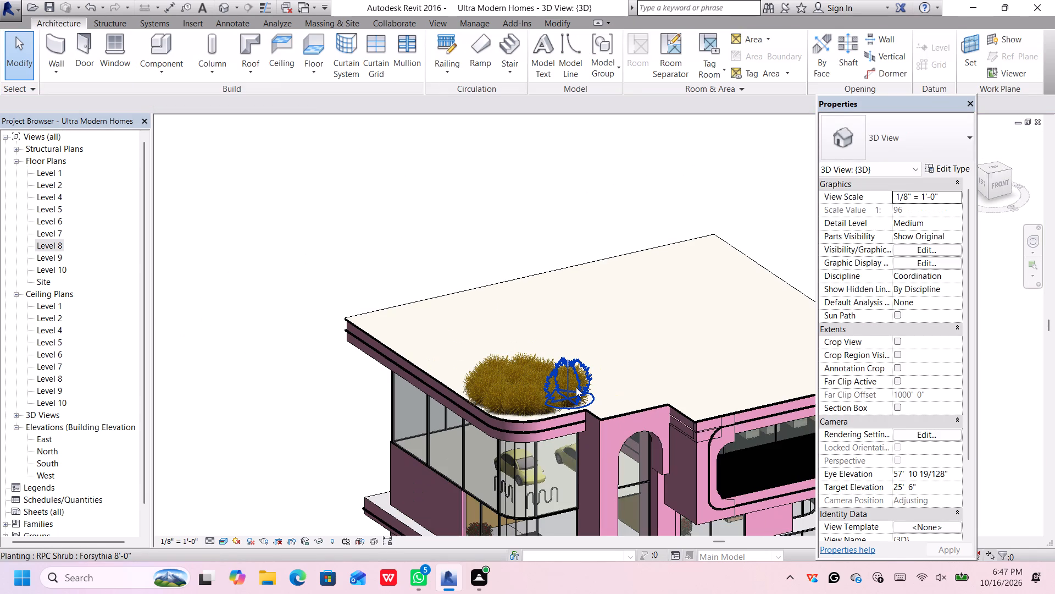
scroll(576, 387, up, 3)
scroll(573, 386, down, 1)
scroll(573, 386, up, 3)
scroll(578, 365, down, 7)
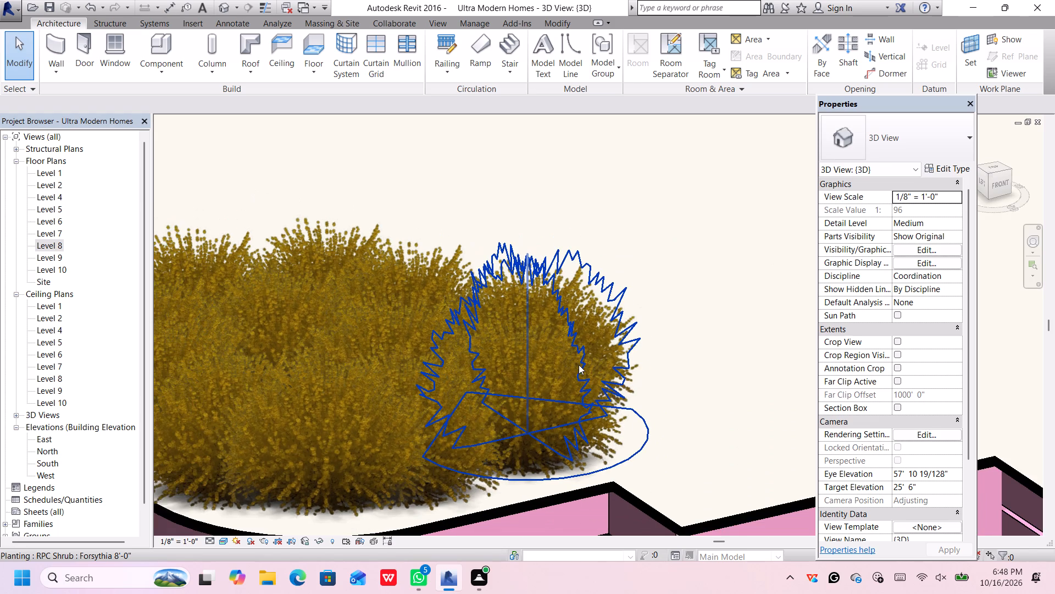
scroll(587, 358, down, 3)
From the front view, select only the twelve Forsythia shrubs floating above the roof and set their level to Level 7.
drag(588, 321, 563, 338)
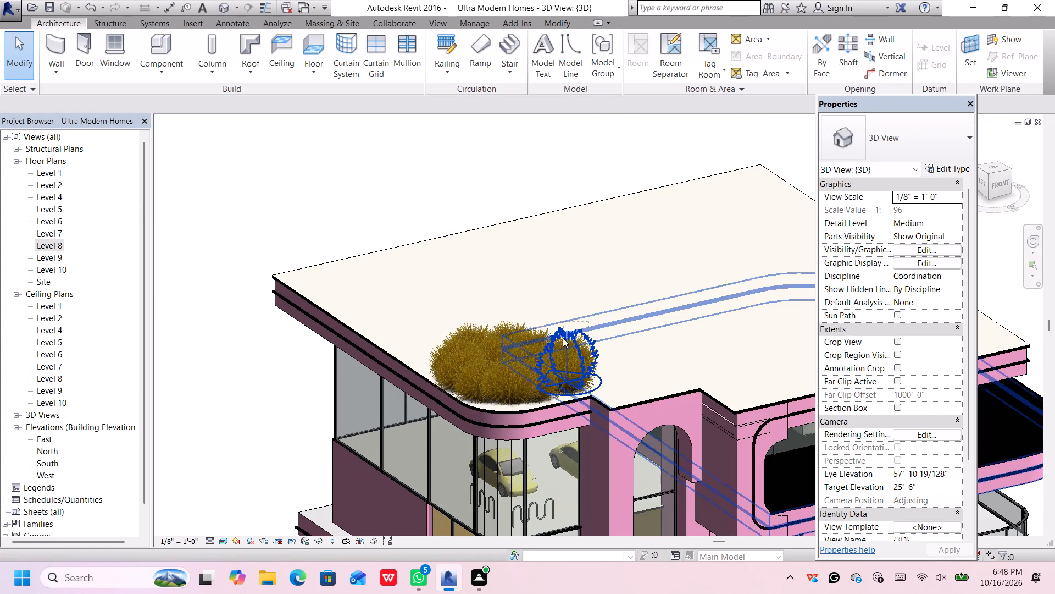
drag(563, 338, 457, 353)
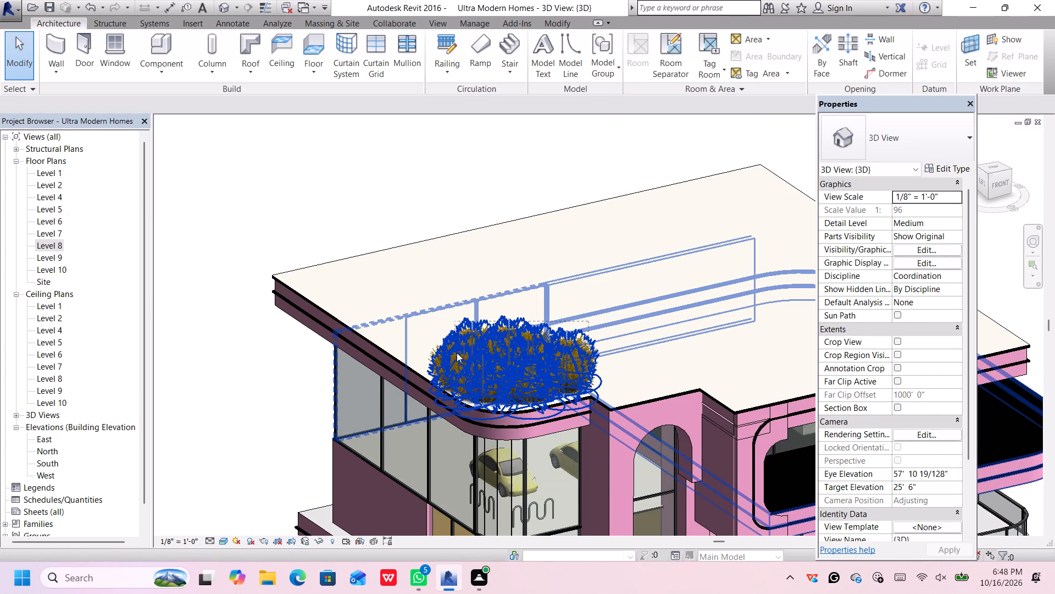
drag(457, 353, 470, 351)
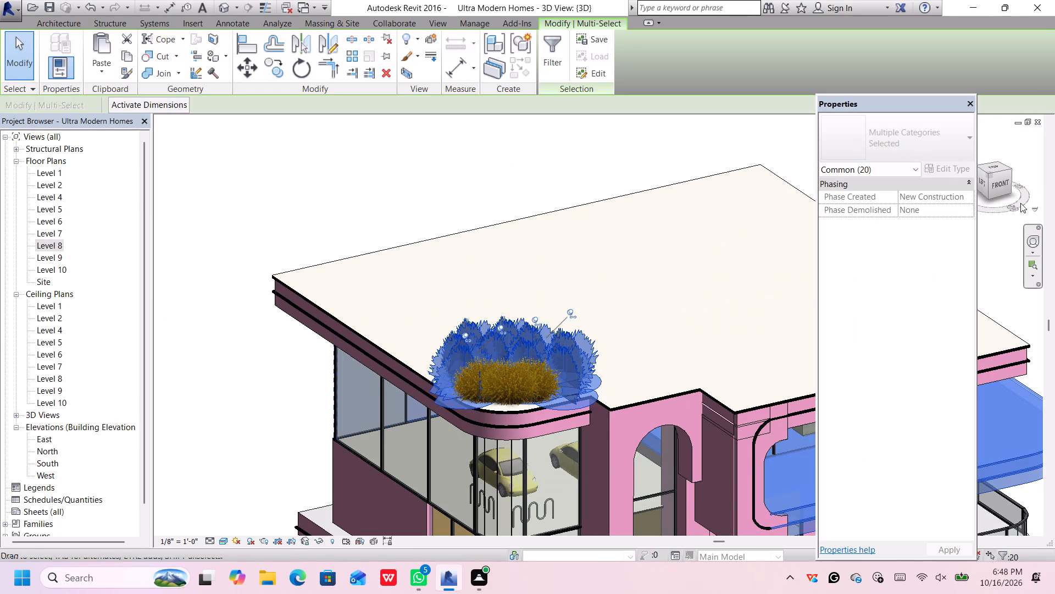
click(1003, 186)
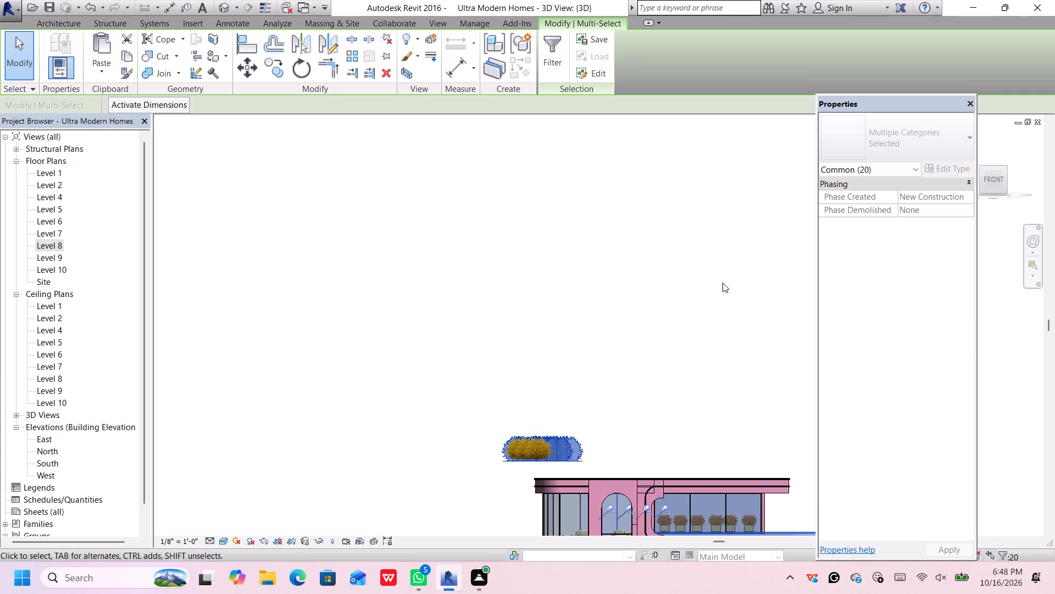
drag(540, 260, 529, 263)
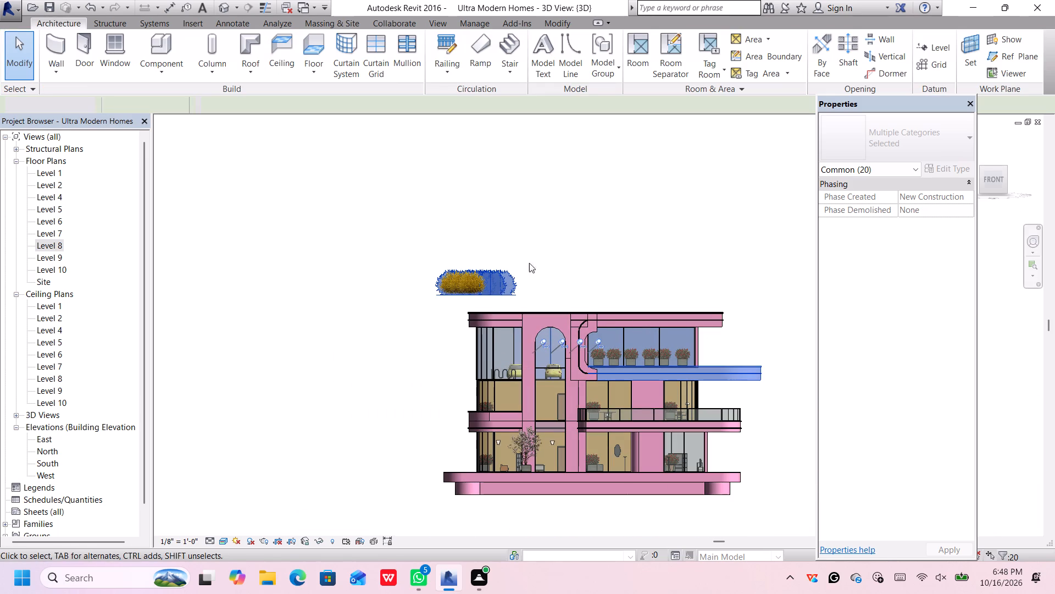
drag(529, 263, 420, 299)
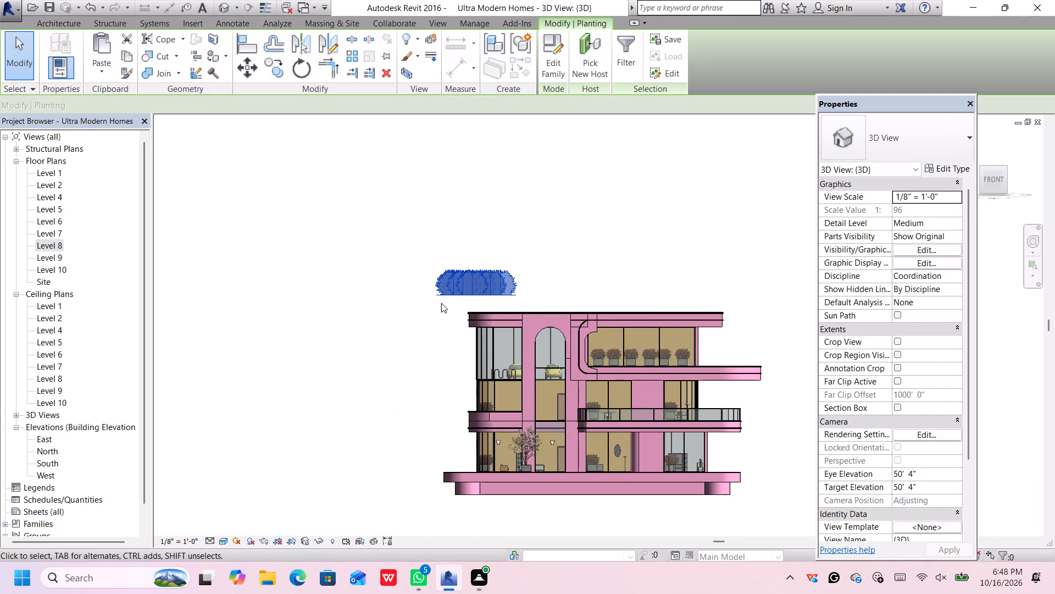
scroll(516, 272, up, 5)
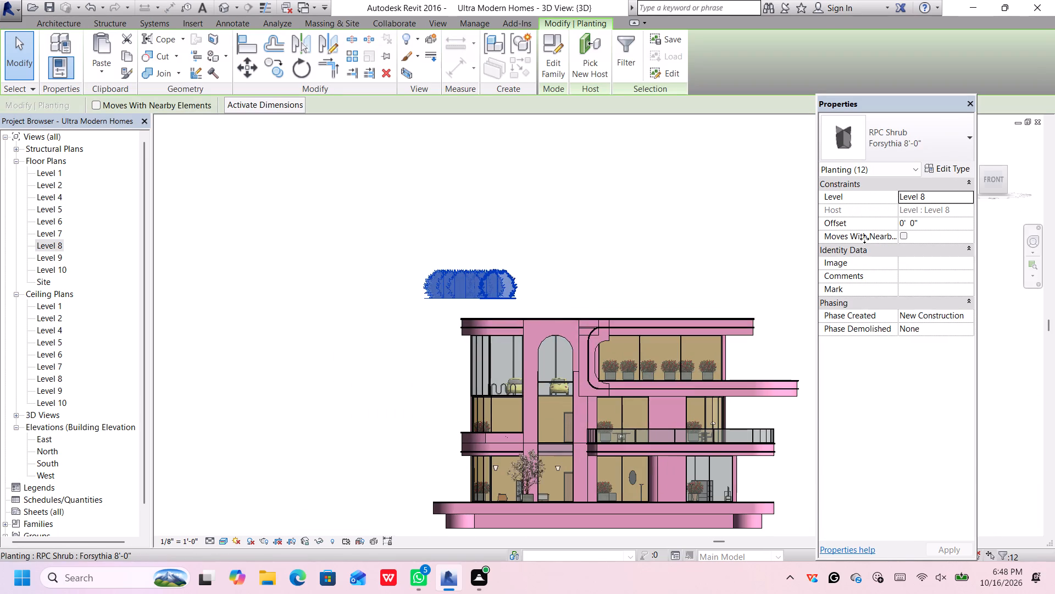
click(963, 200)
click(967, 199)
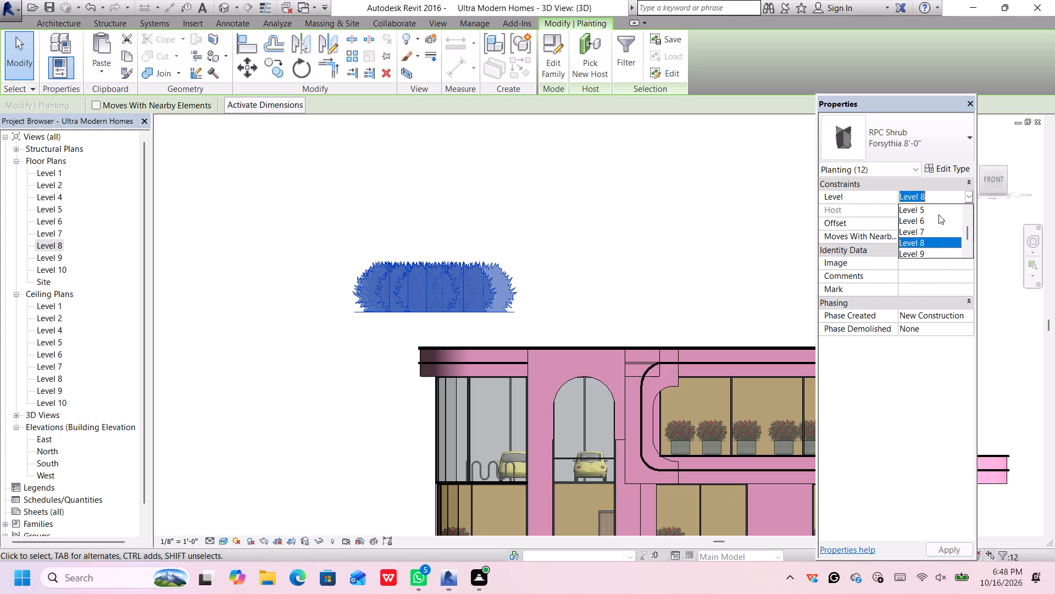
click(923, 229)
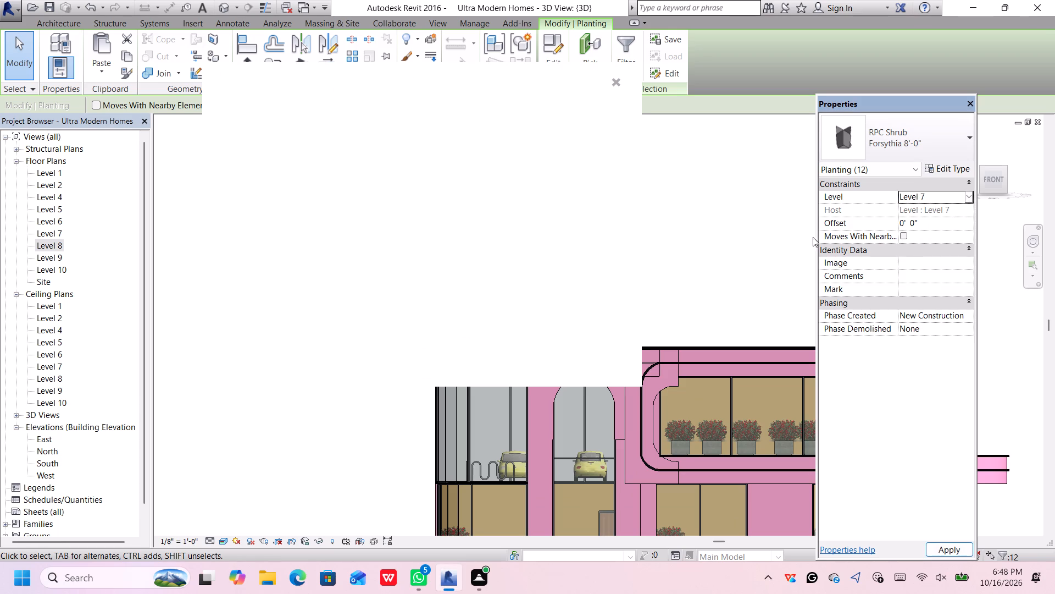
click(618, 83)
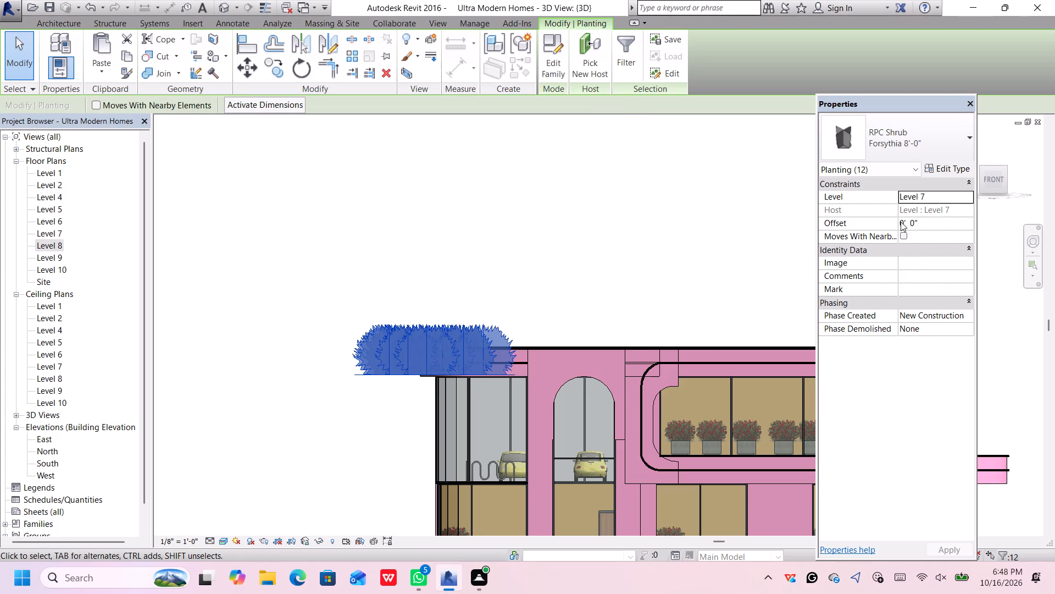
Set the offset of the twelve selected shrubs to 4' 0".
click(923, 219)
key(BackSpace)
key(BackSpace)
key(BackSpace)
key(BackSpace)
key(BackSpace)
key(BackSpace)
key(BackSpace)
key(BackSpace)
key(BackSpace)
key(BackSpace)
key(BackSpace)
key(BackSpace)
key(BackSpace)
key(BackSpace)
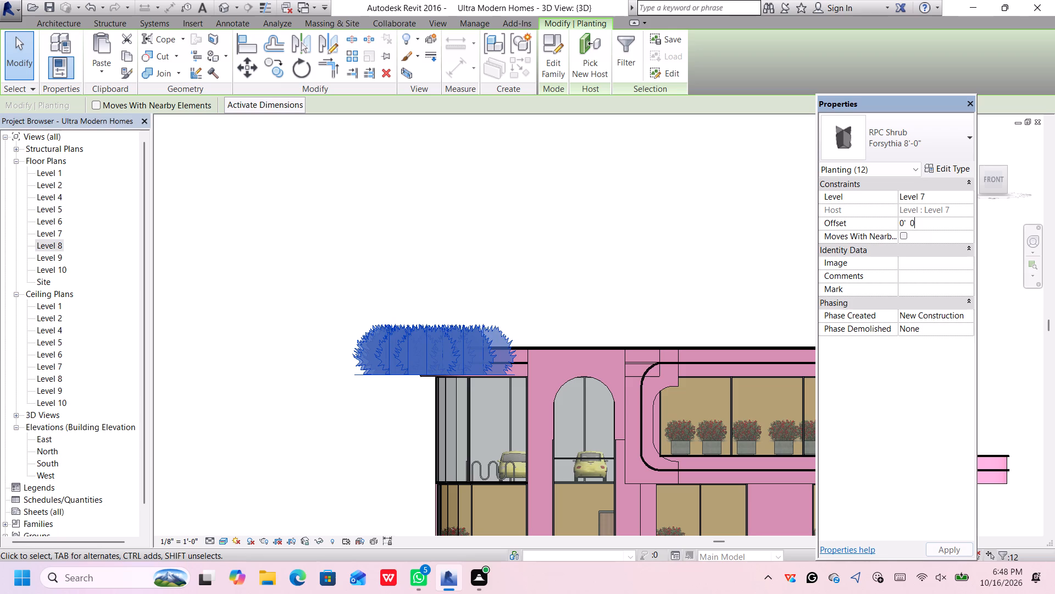
text(4')
key(Return)
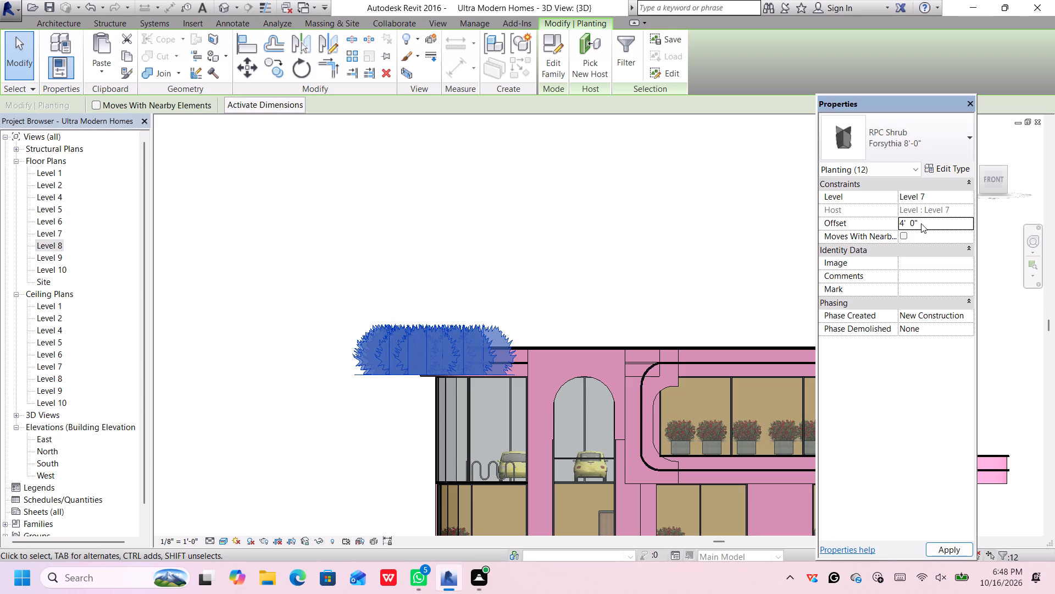
key(Return)
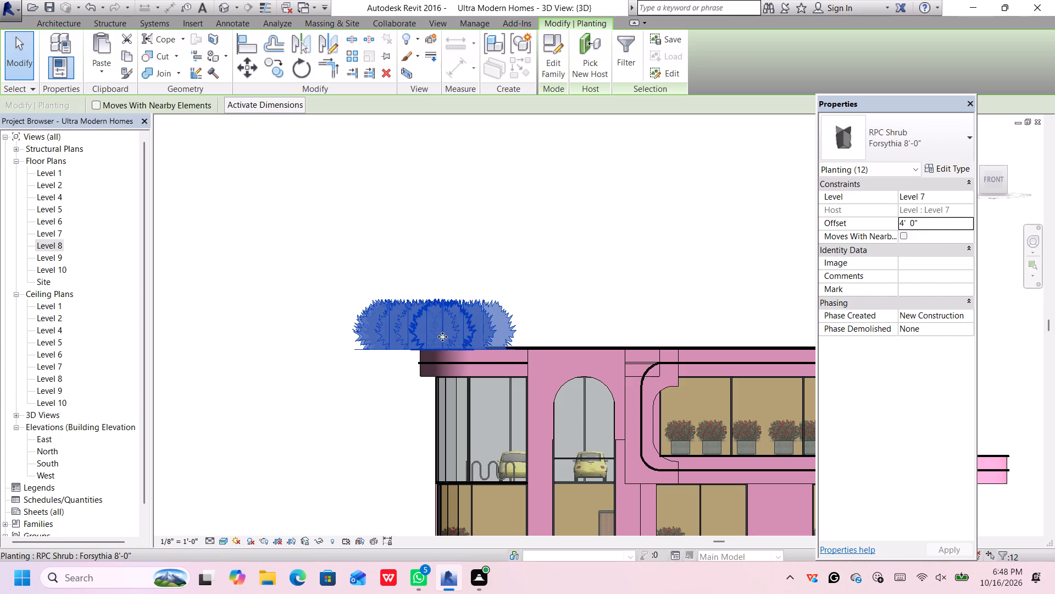
Nudge the twelve selected shrubs east until the whole cluster sits within the roof's west edge.
key(Right)
key(Right)
key(Right)
key(Right)
key(Right)
key(Right)
key(Right)
key(Right)
key(Right)
key(Right)
key(Right)
key(Right)
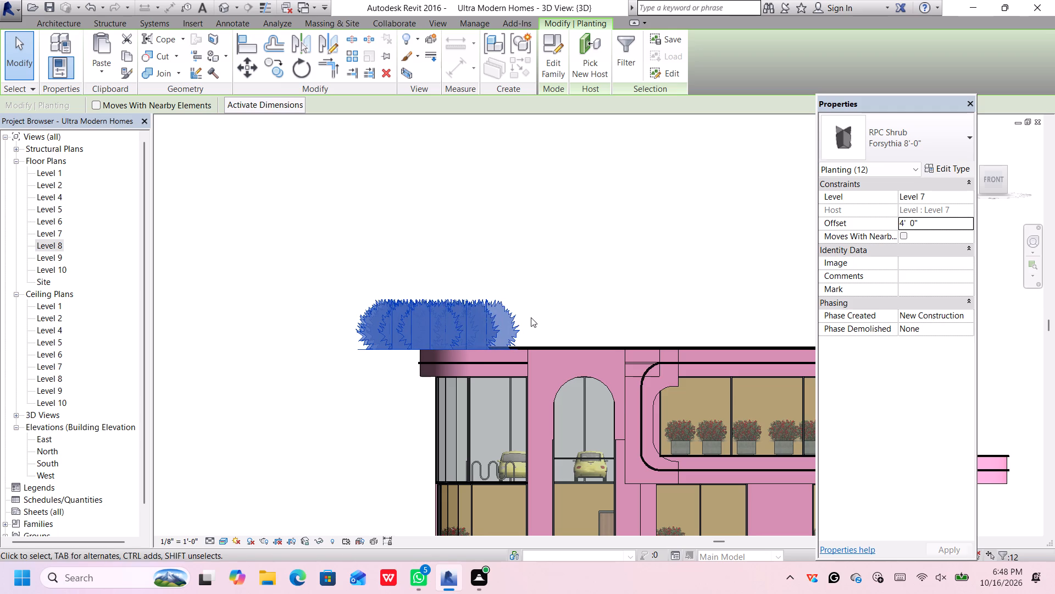
key(Right)
key(Right)
key(Right)
key(Right)
key(Right)
key(Right)
key(Right)
key(Right)
key(Right)
key(Right)
key(Right)
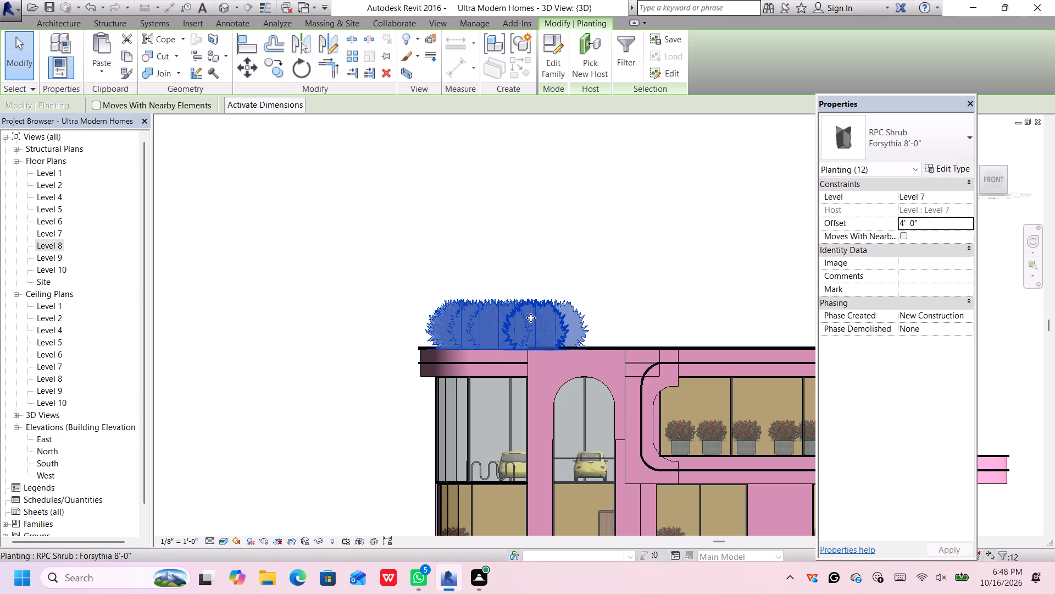
Nudge the twelve shrubs vertically to an offset of 4' 6" so they sit just above the roof edge.
key(Up)
key(Up)
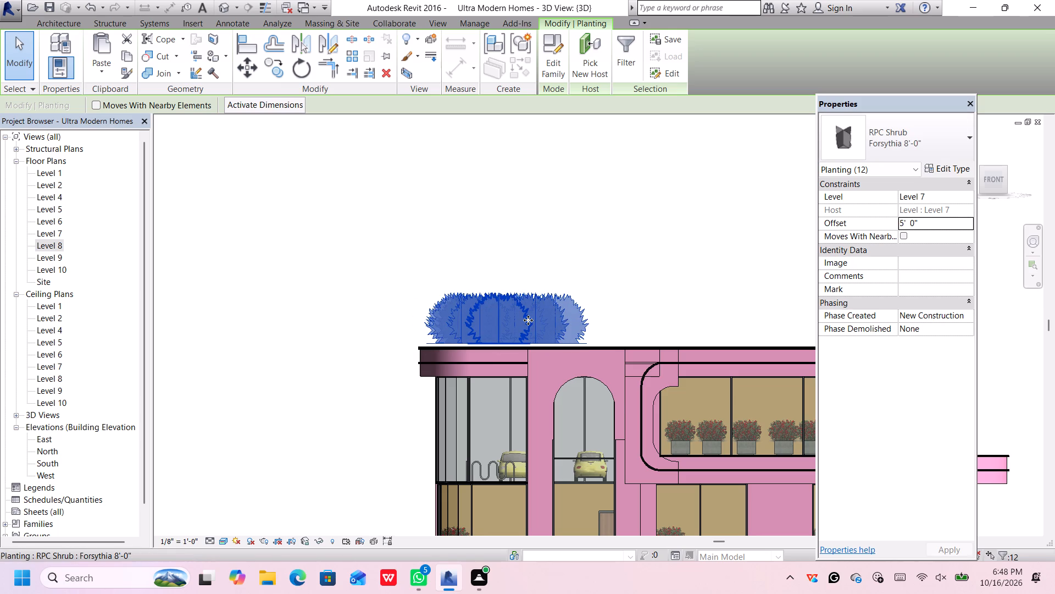
key(Down)
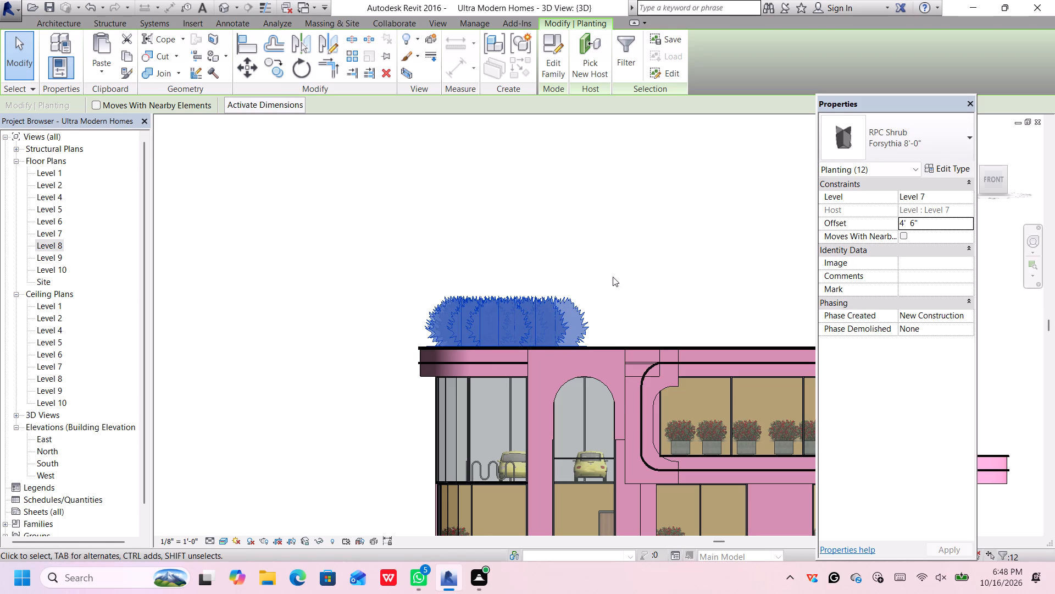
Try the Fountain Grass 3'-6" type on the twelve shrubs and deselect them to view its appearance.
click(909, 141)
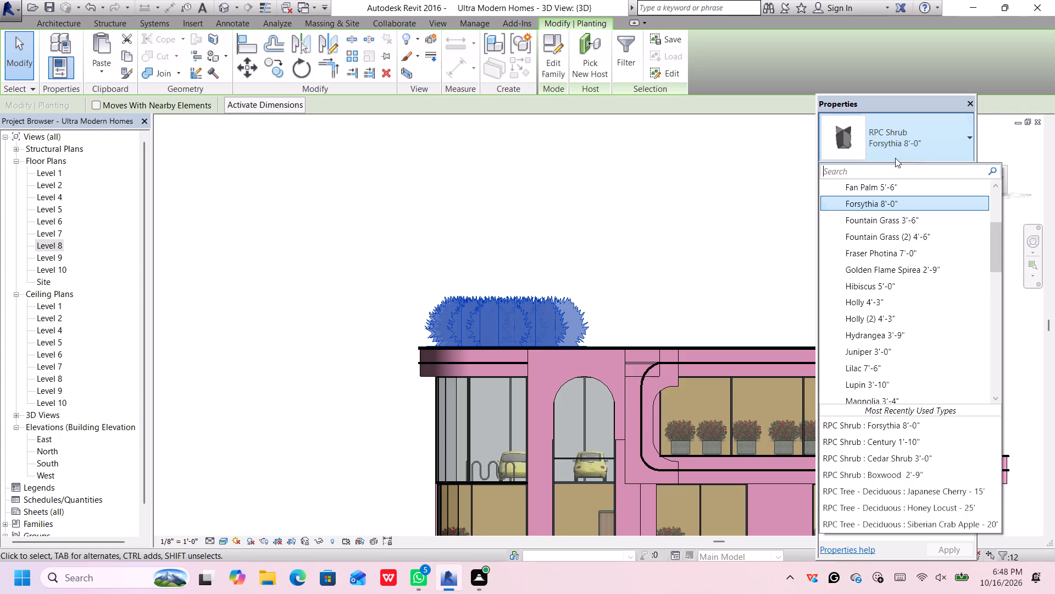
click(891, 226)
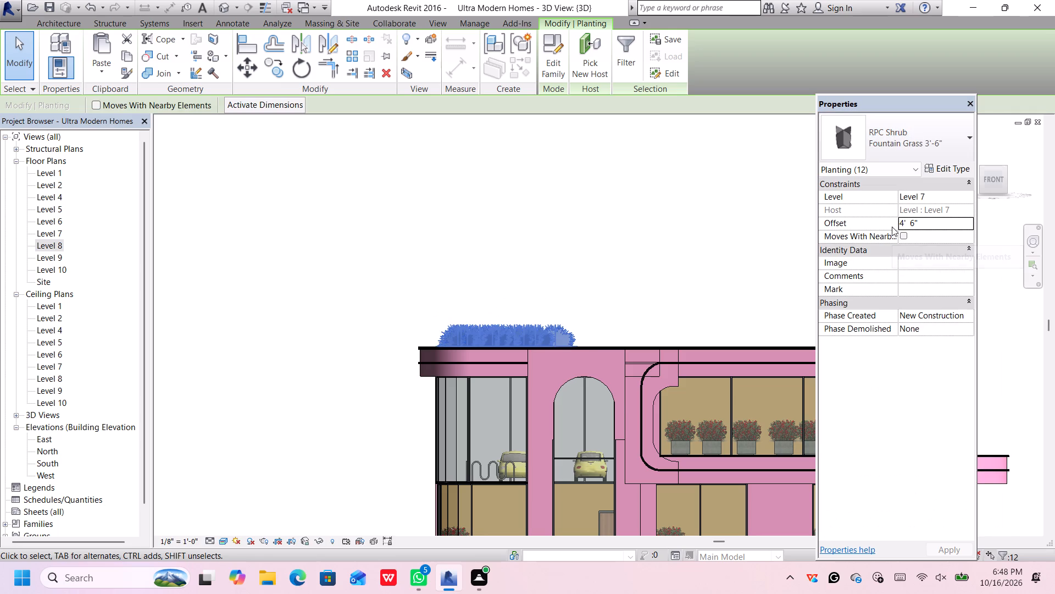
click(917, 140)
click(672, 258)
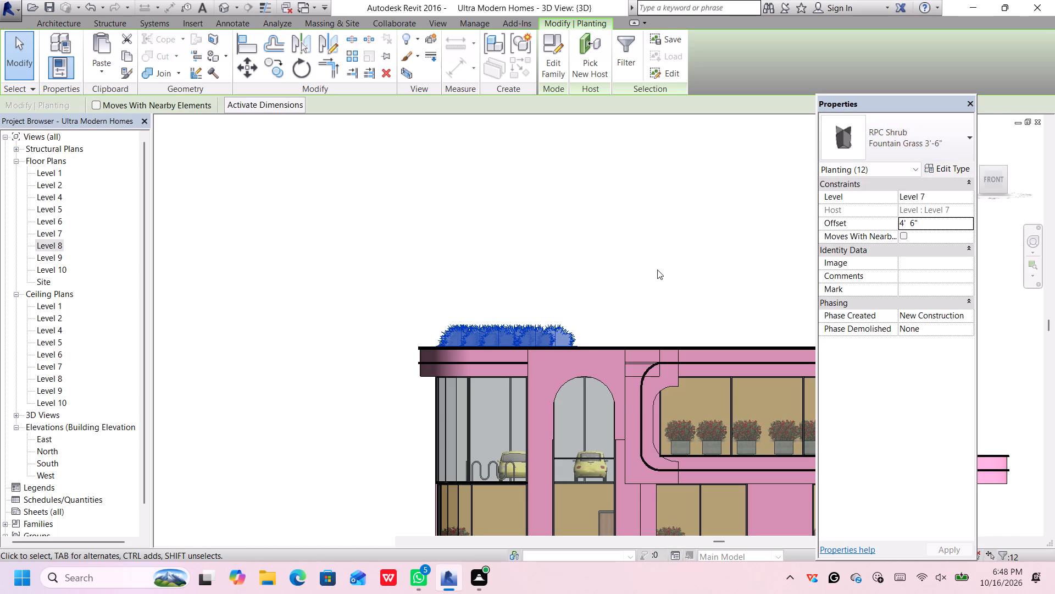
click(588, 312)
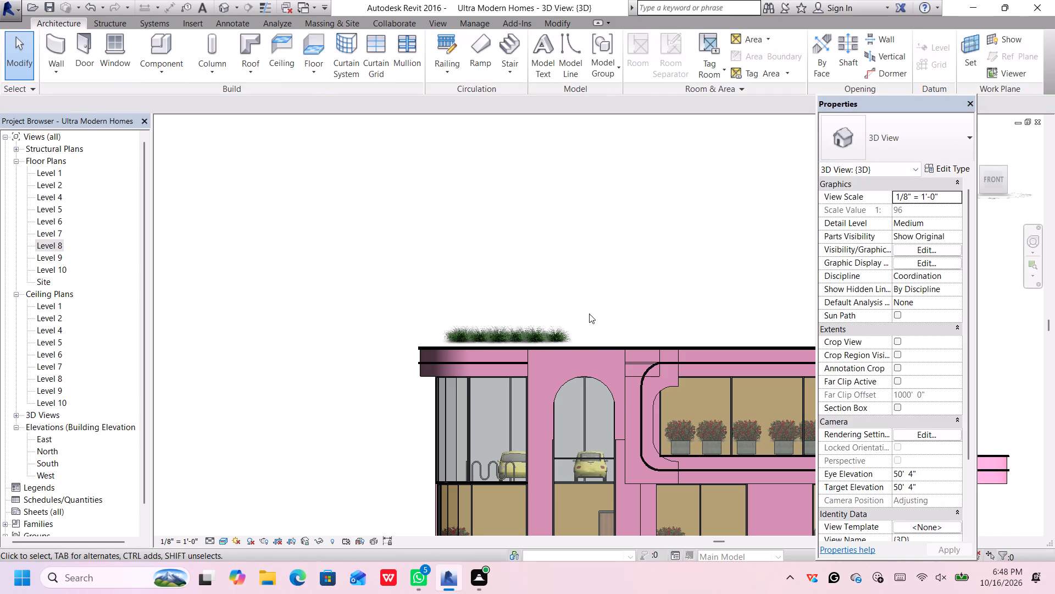
Reselect the twelve roof shrubs and change their type to Fountain Grass (2) 4'-6".
drag(589, 314, 449, 339)
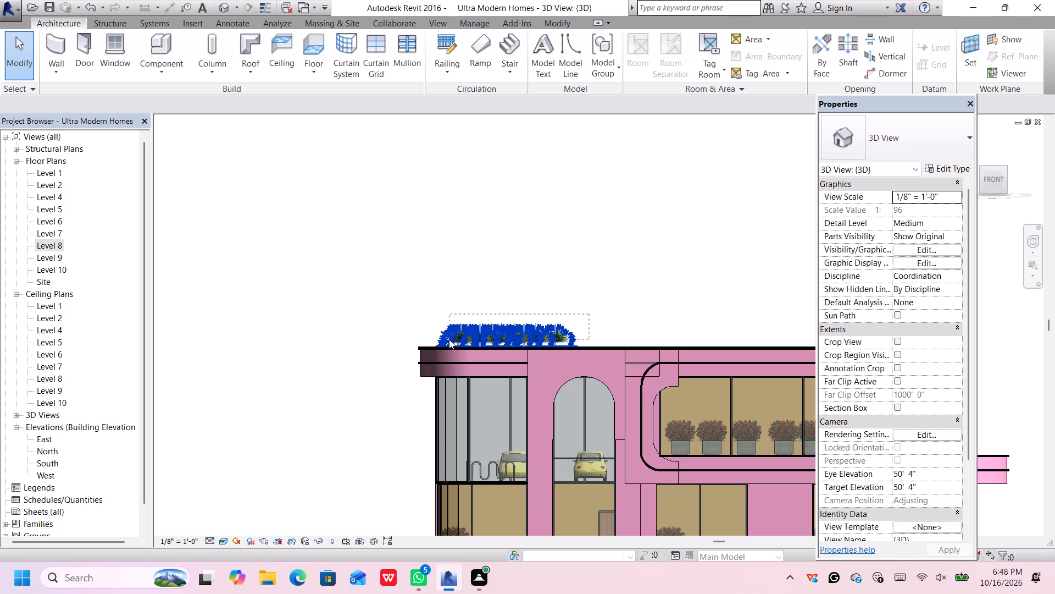
drag(449, 339, 445, 339)
click(928, 150)
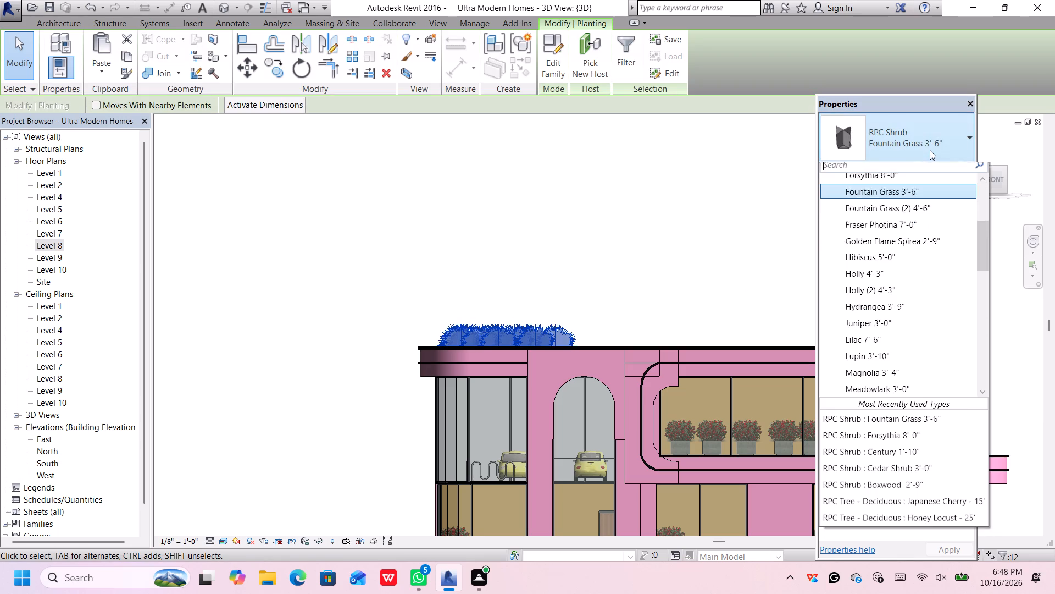
click(898, 219)
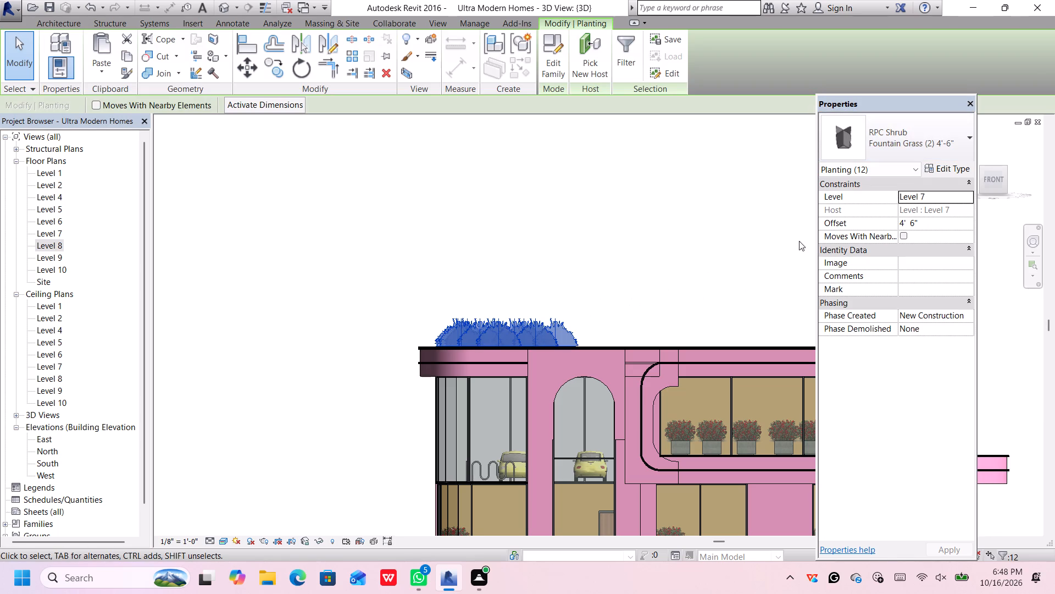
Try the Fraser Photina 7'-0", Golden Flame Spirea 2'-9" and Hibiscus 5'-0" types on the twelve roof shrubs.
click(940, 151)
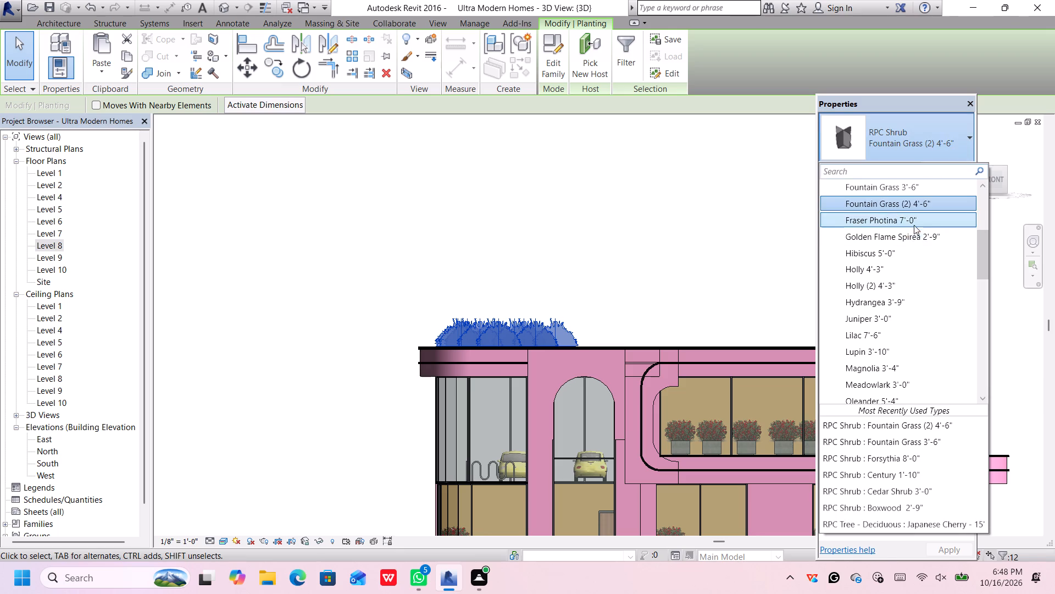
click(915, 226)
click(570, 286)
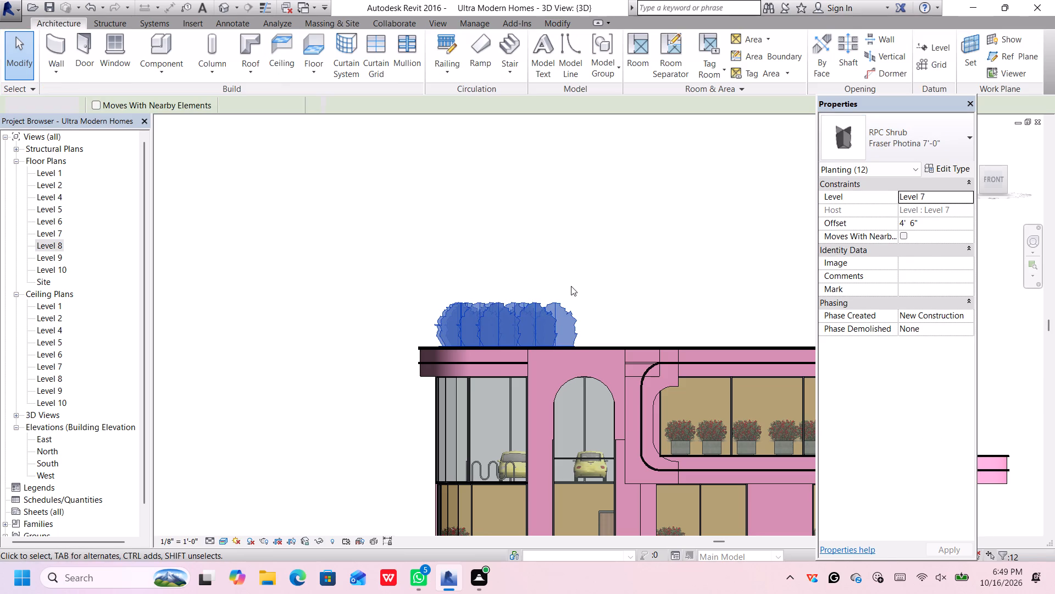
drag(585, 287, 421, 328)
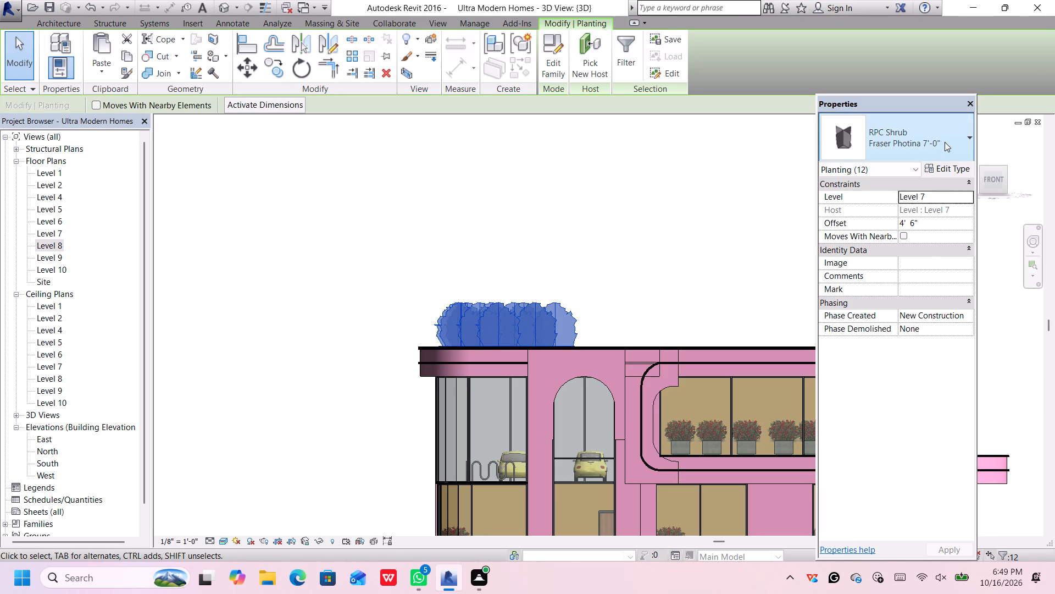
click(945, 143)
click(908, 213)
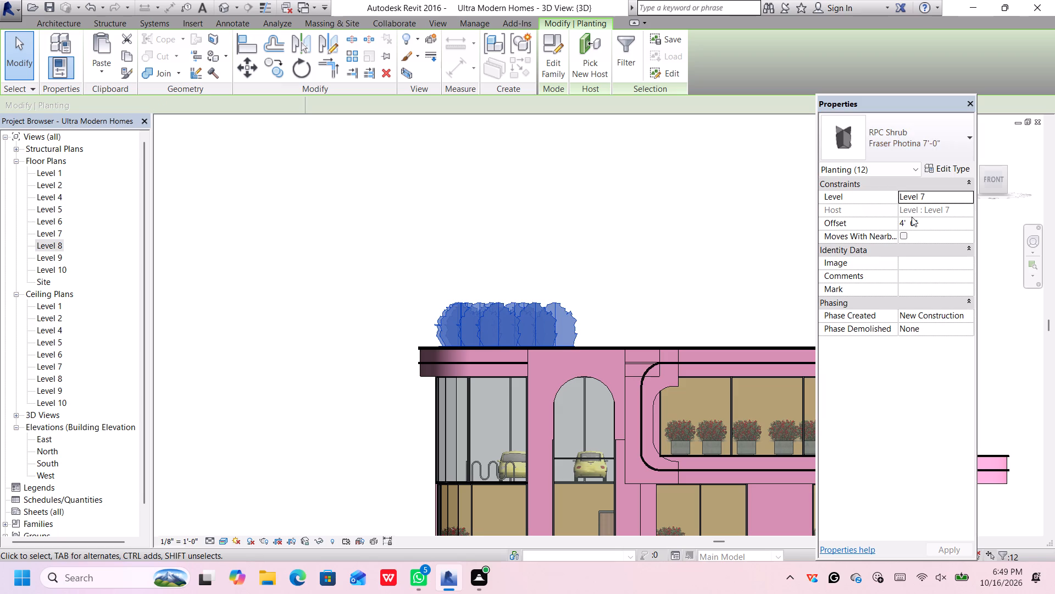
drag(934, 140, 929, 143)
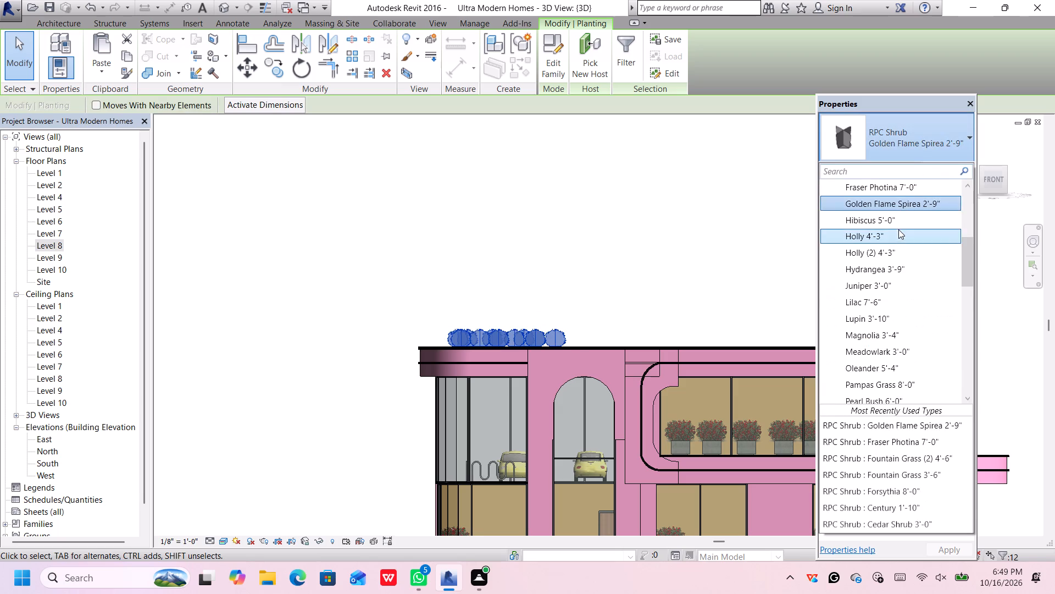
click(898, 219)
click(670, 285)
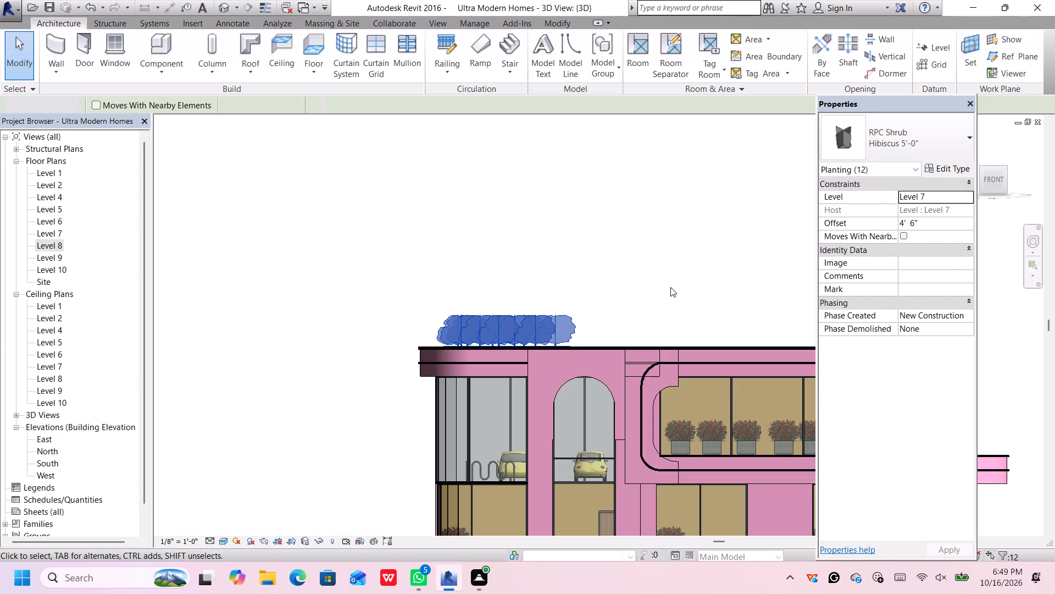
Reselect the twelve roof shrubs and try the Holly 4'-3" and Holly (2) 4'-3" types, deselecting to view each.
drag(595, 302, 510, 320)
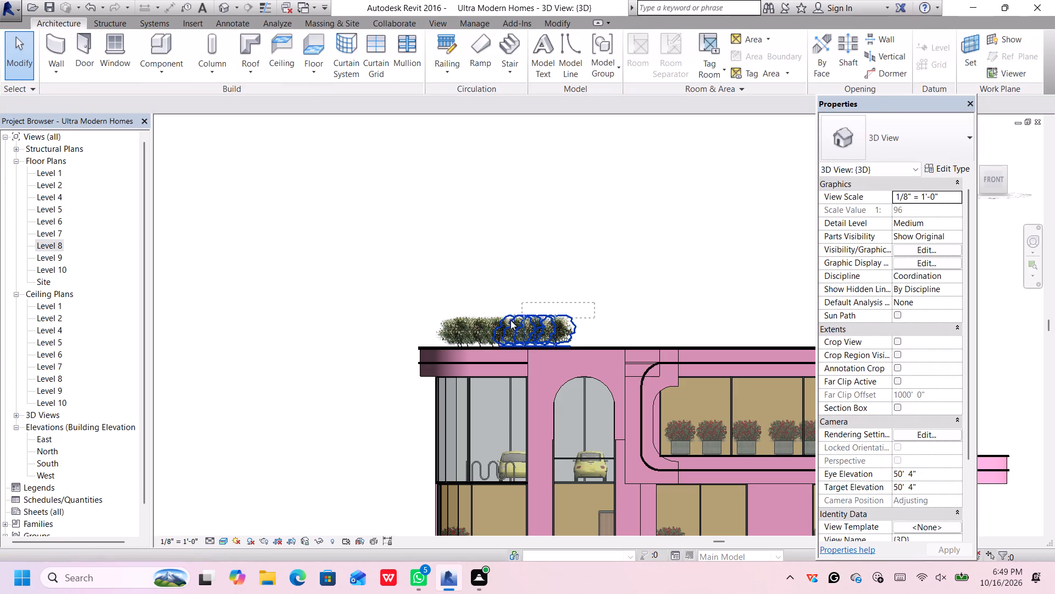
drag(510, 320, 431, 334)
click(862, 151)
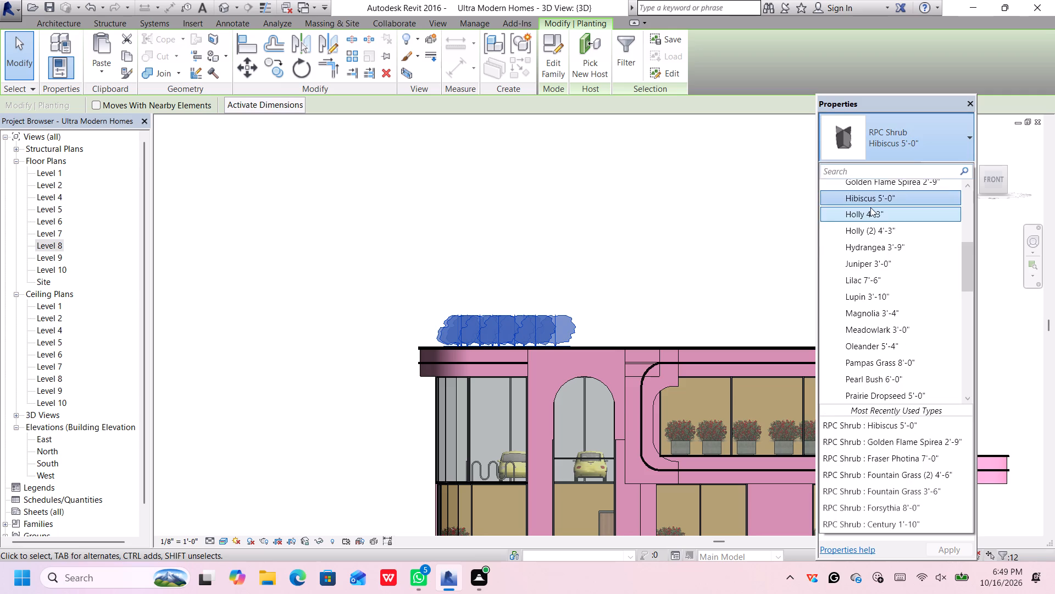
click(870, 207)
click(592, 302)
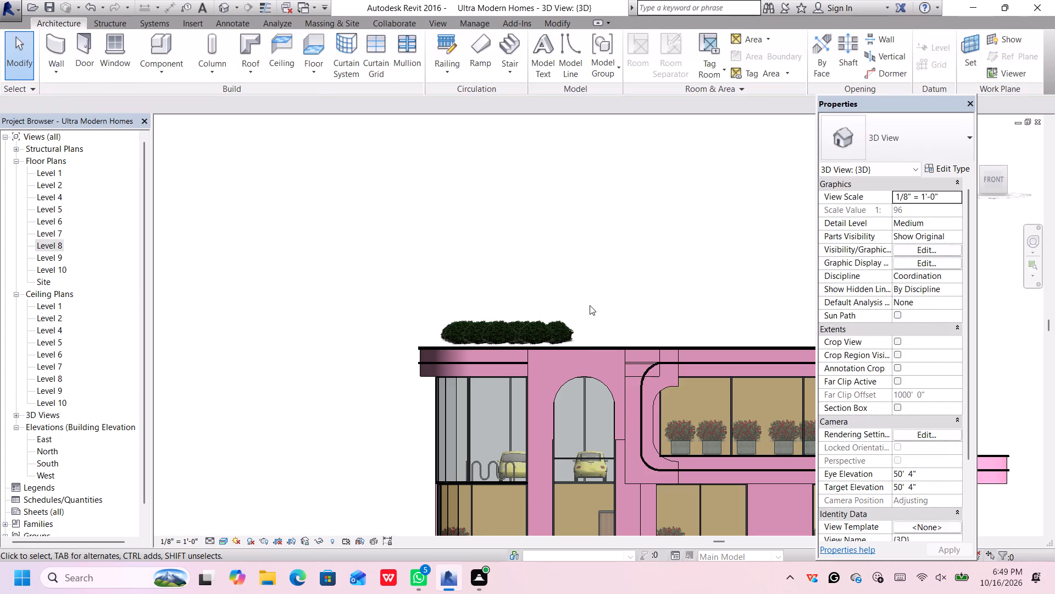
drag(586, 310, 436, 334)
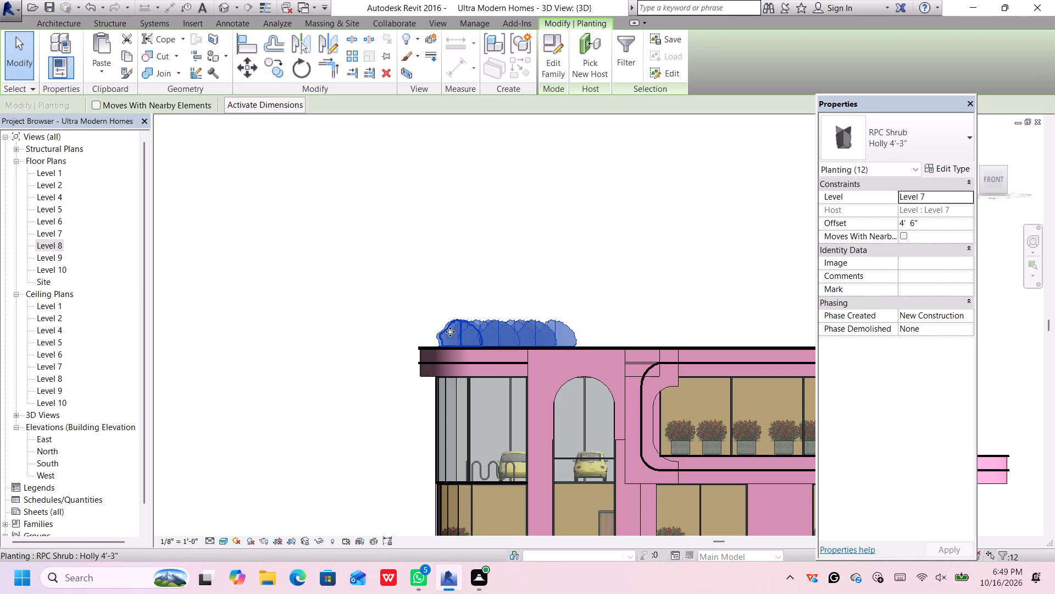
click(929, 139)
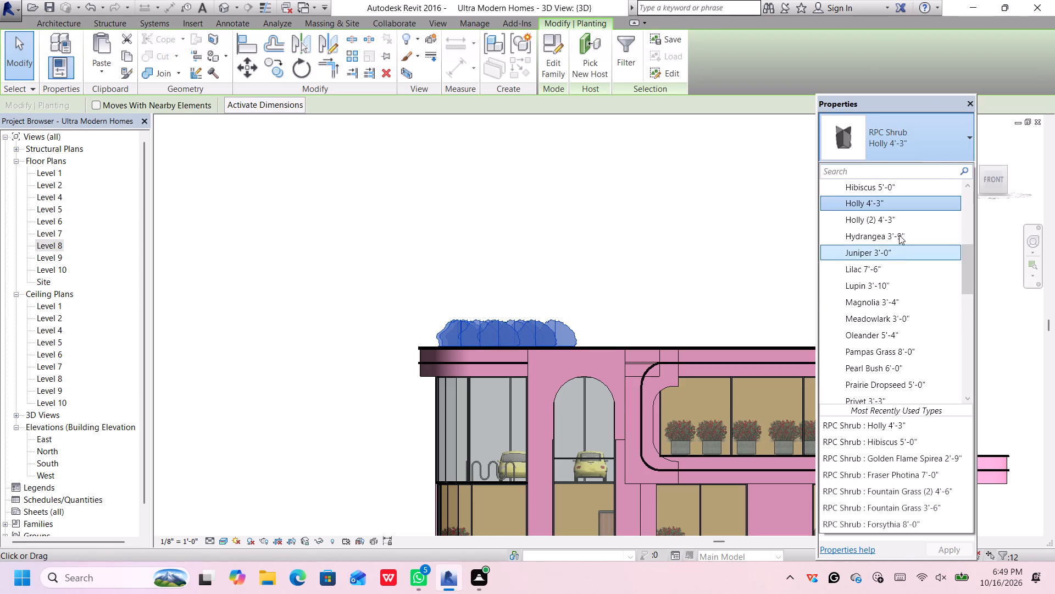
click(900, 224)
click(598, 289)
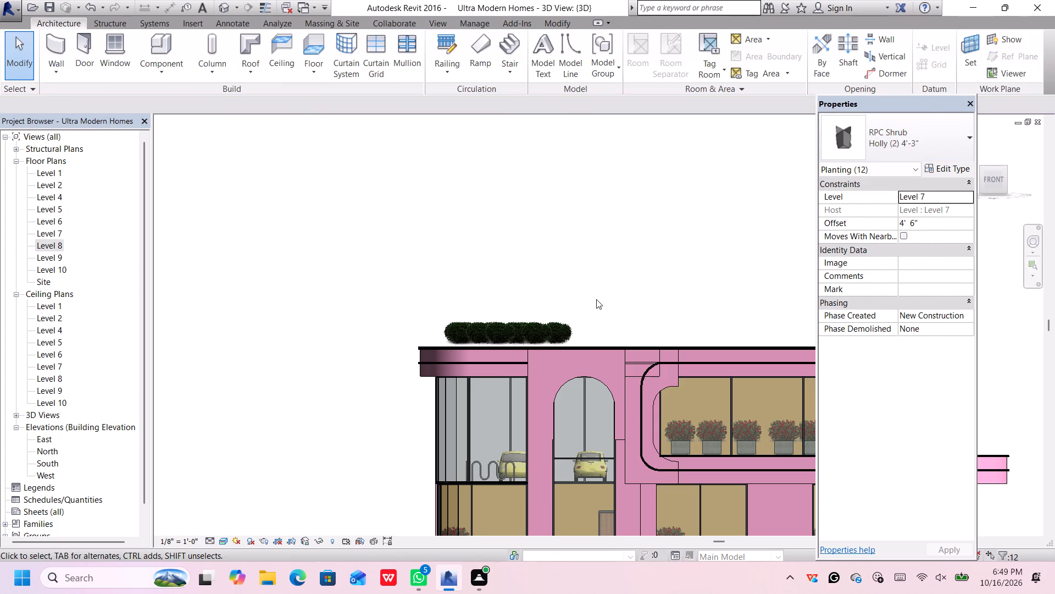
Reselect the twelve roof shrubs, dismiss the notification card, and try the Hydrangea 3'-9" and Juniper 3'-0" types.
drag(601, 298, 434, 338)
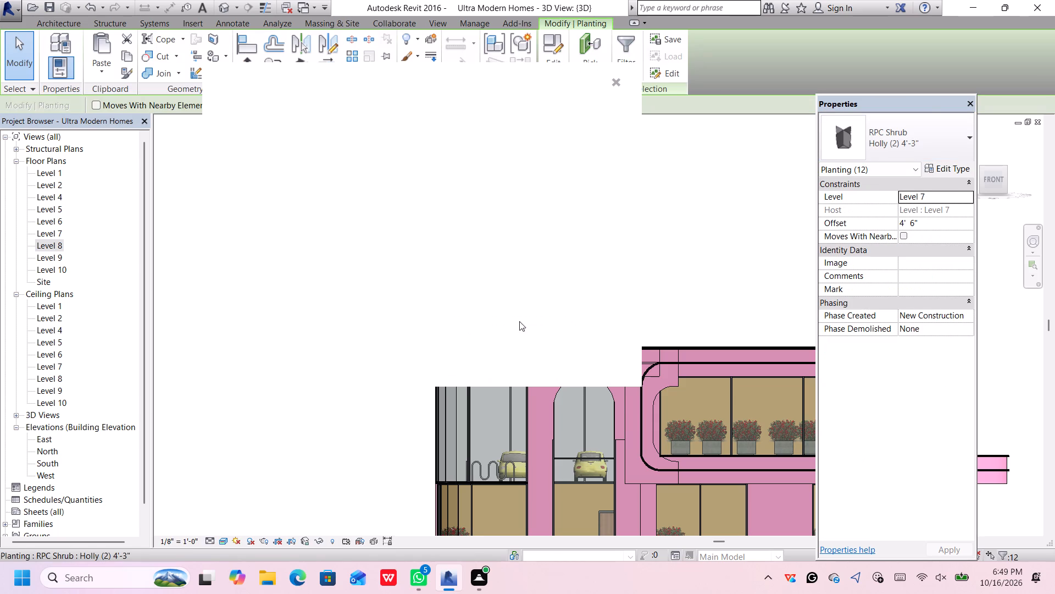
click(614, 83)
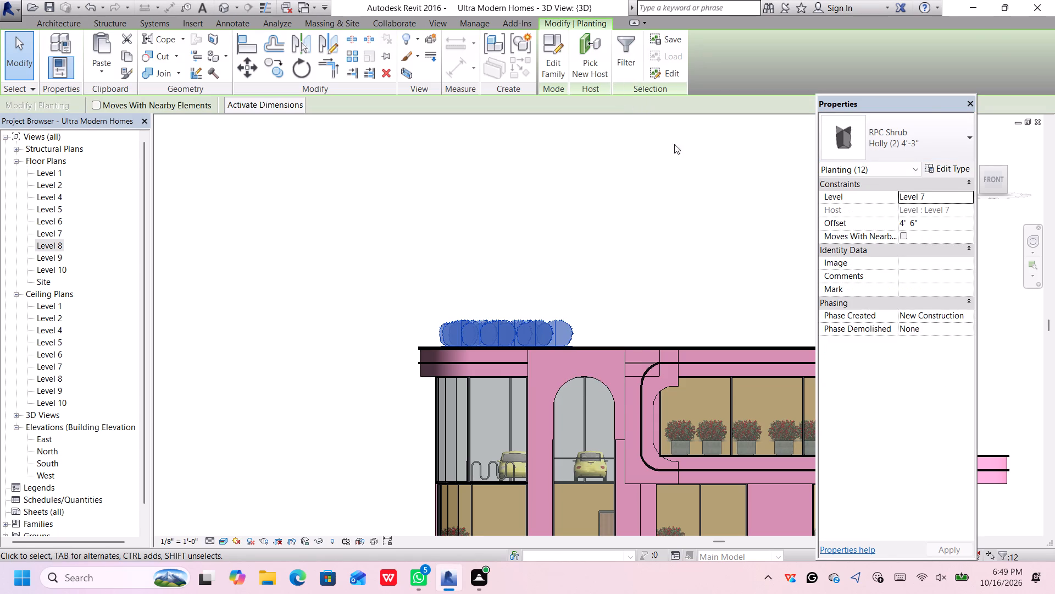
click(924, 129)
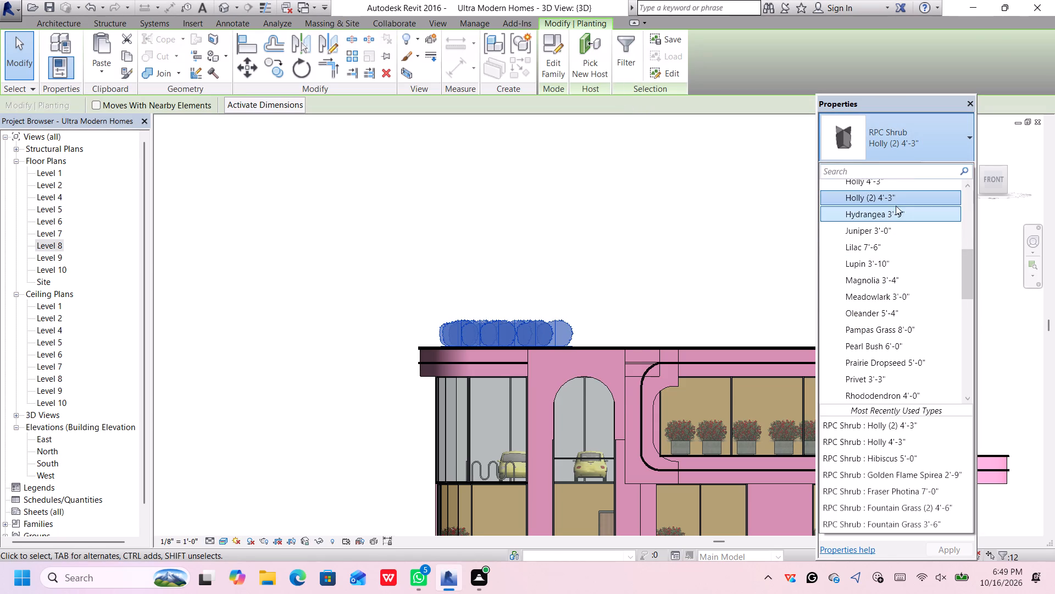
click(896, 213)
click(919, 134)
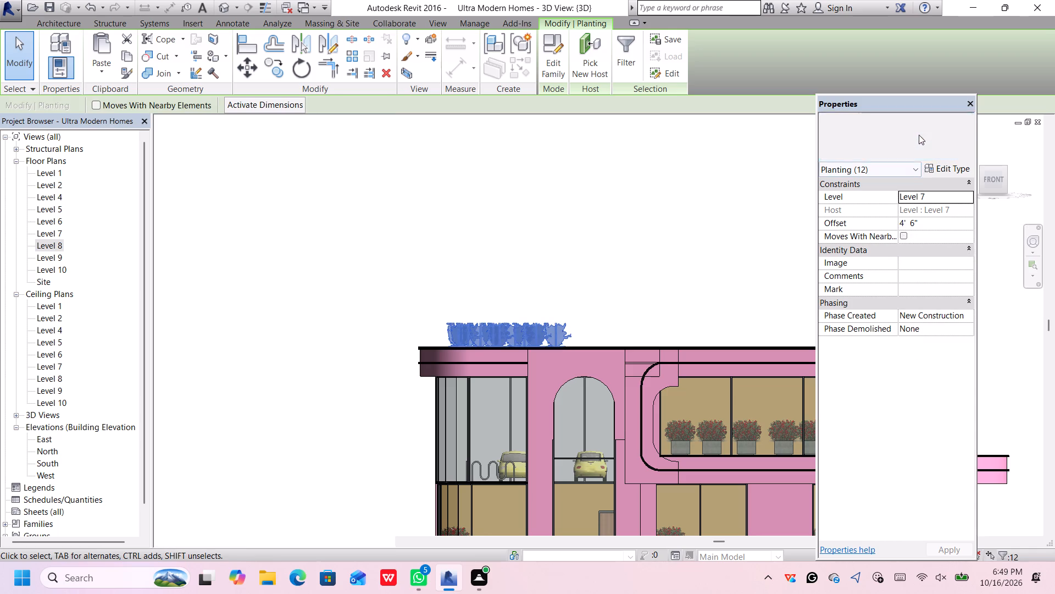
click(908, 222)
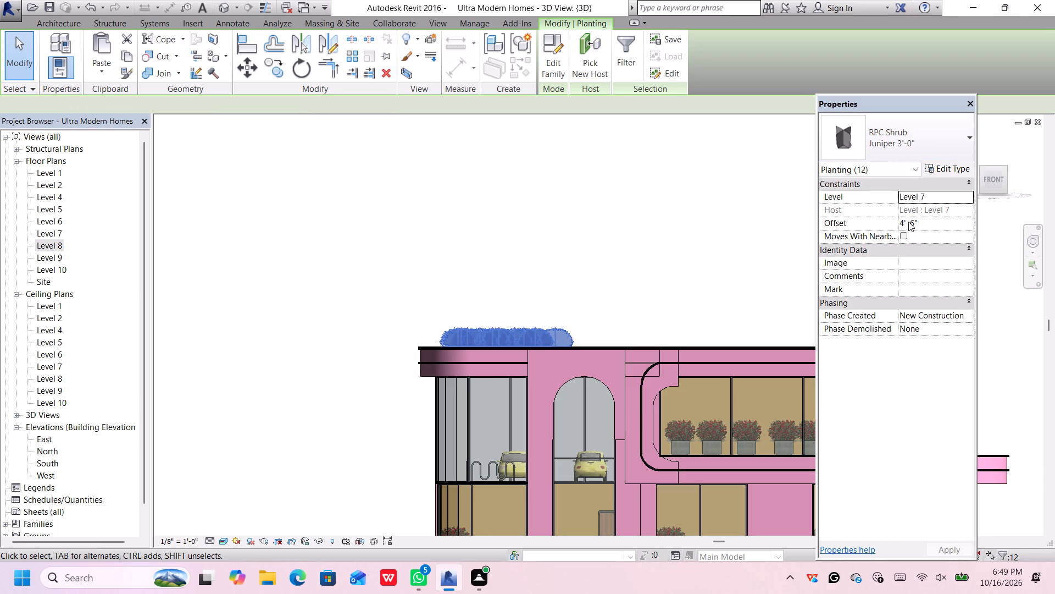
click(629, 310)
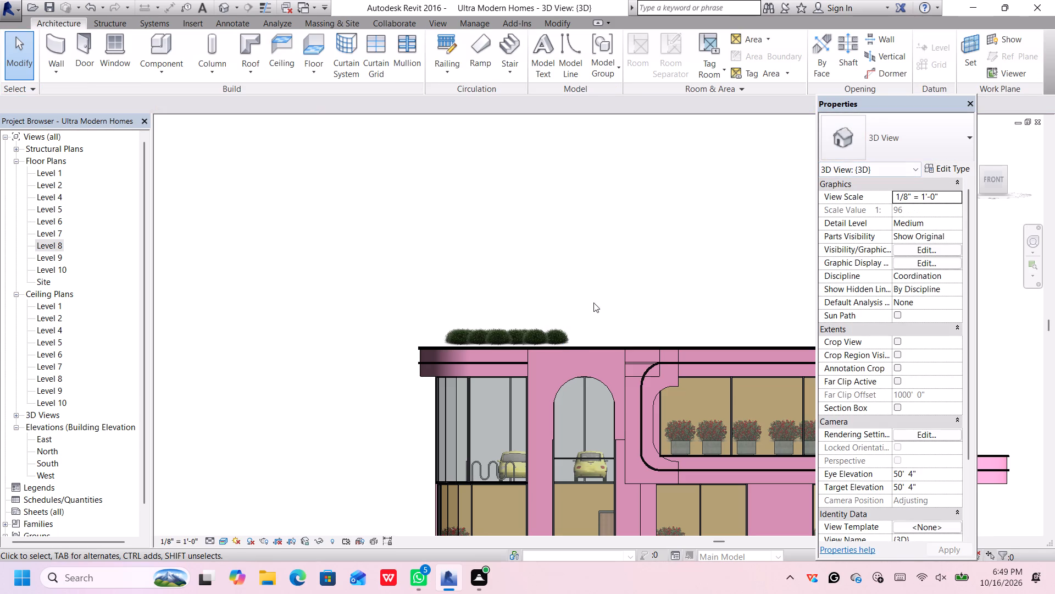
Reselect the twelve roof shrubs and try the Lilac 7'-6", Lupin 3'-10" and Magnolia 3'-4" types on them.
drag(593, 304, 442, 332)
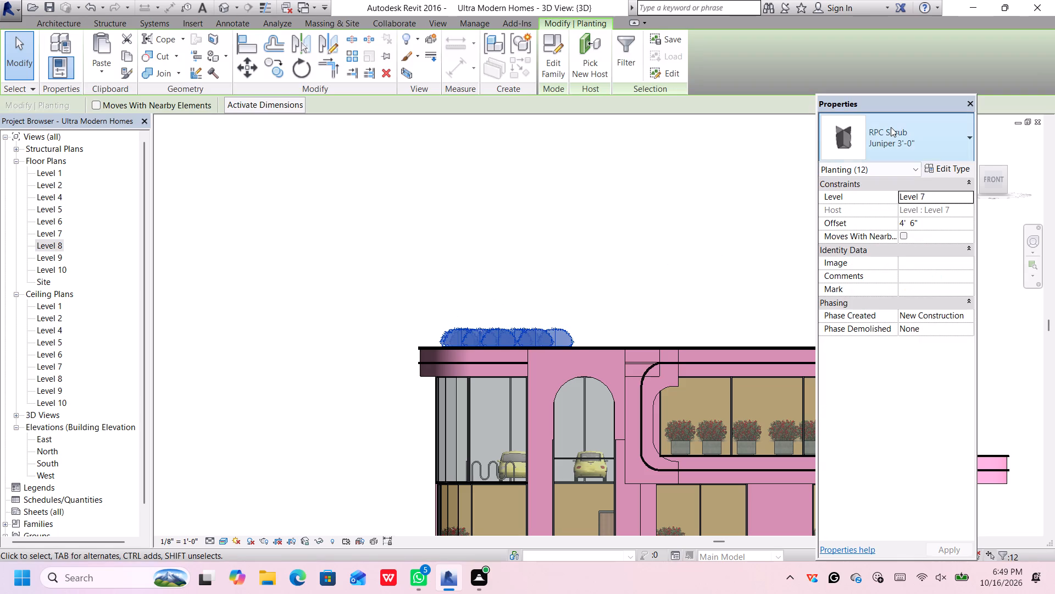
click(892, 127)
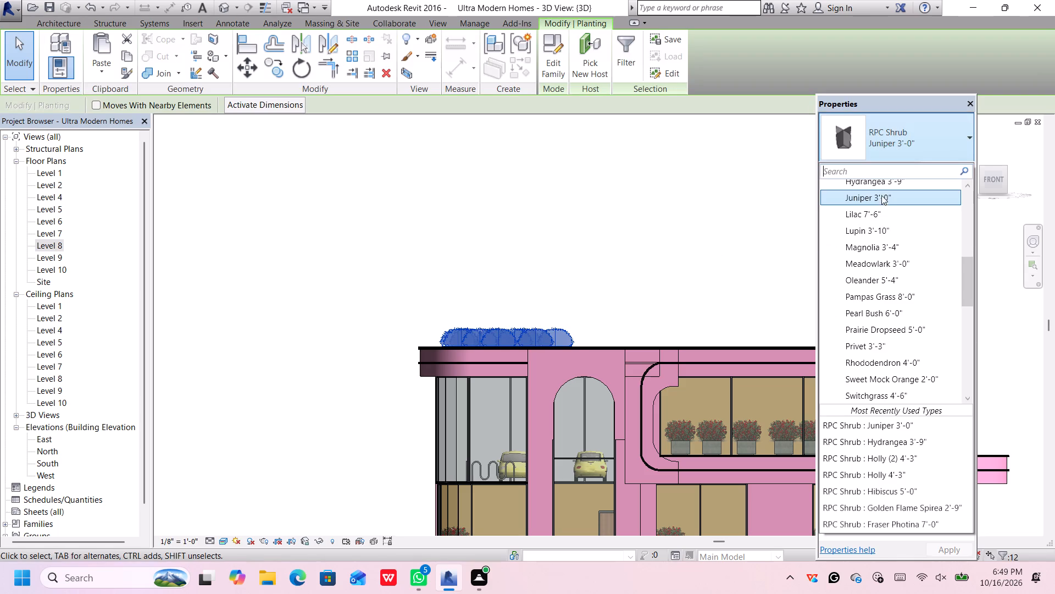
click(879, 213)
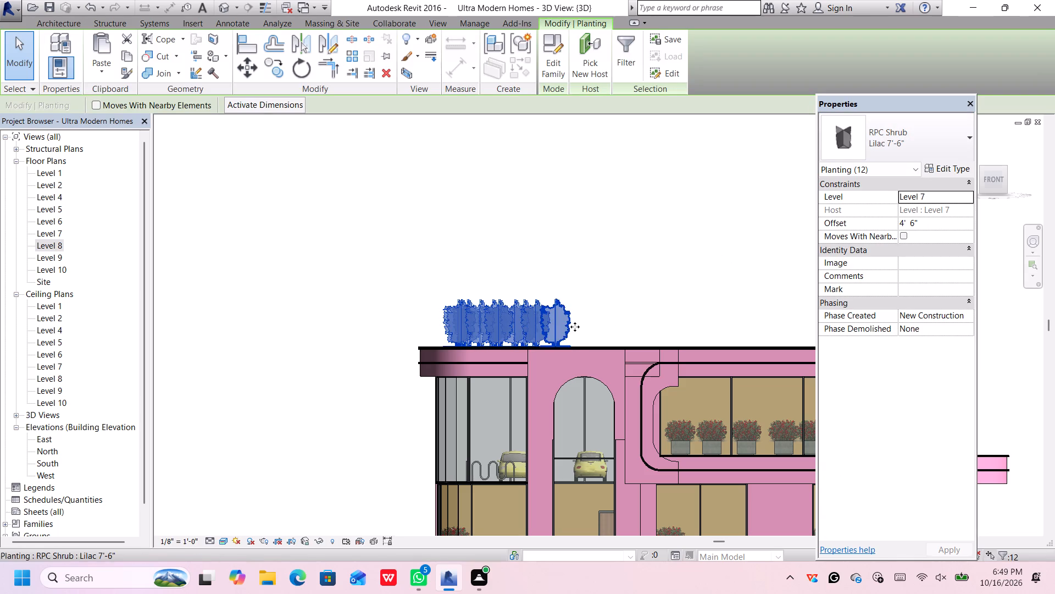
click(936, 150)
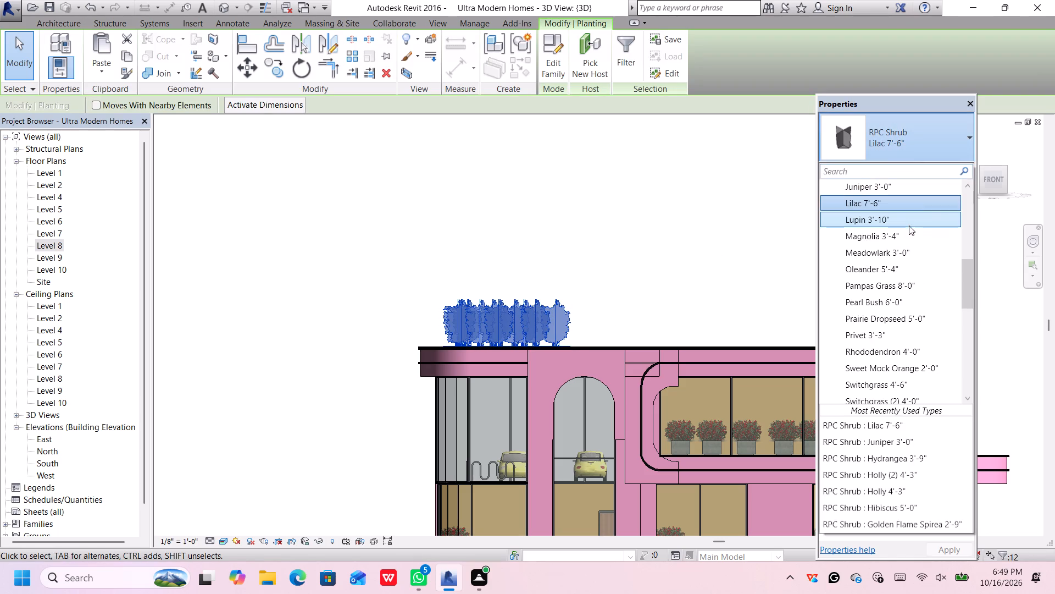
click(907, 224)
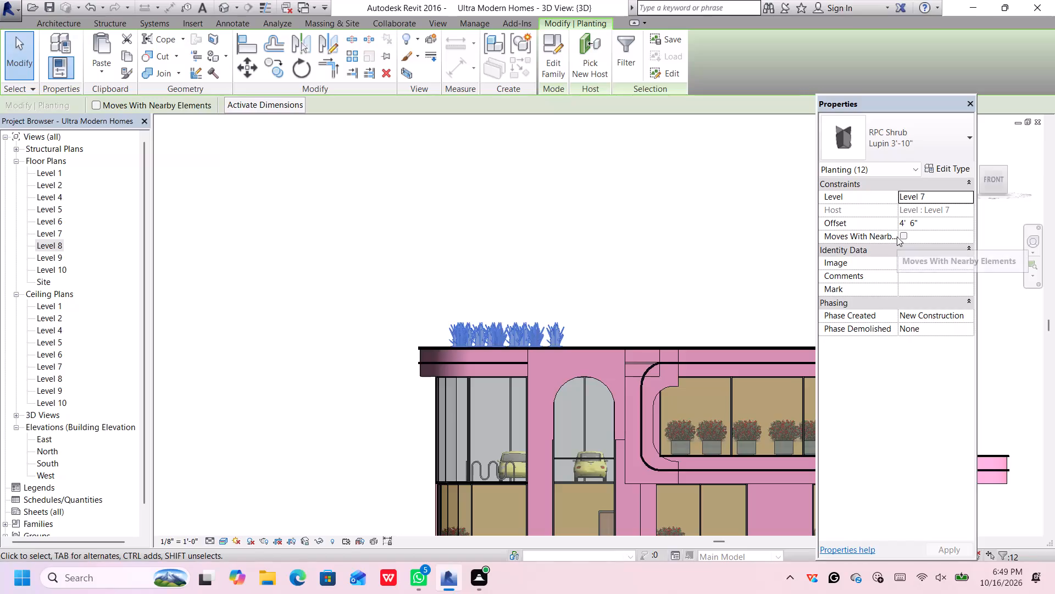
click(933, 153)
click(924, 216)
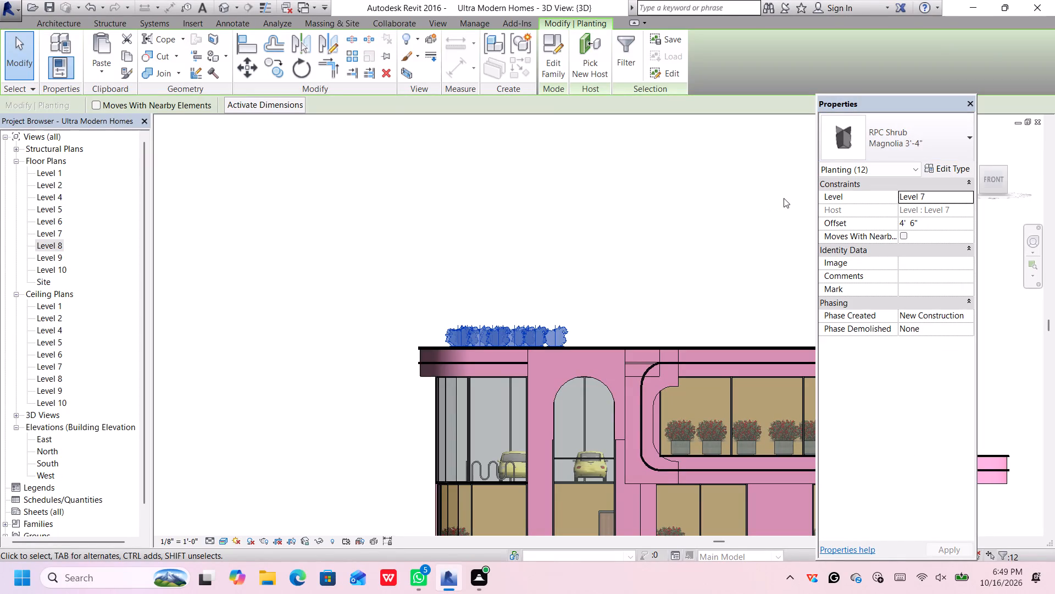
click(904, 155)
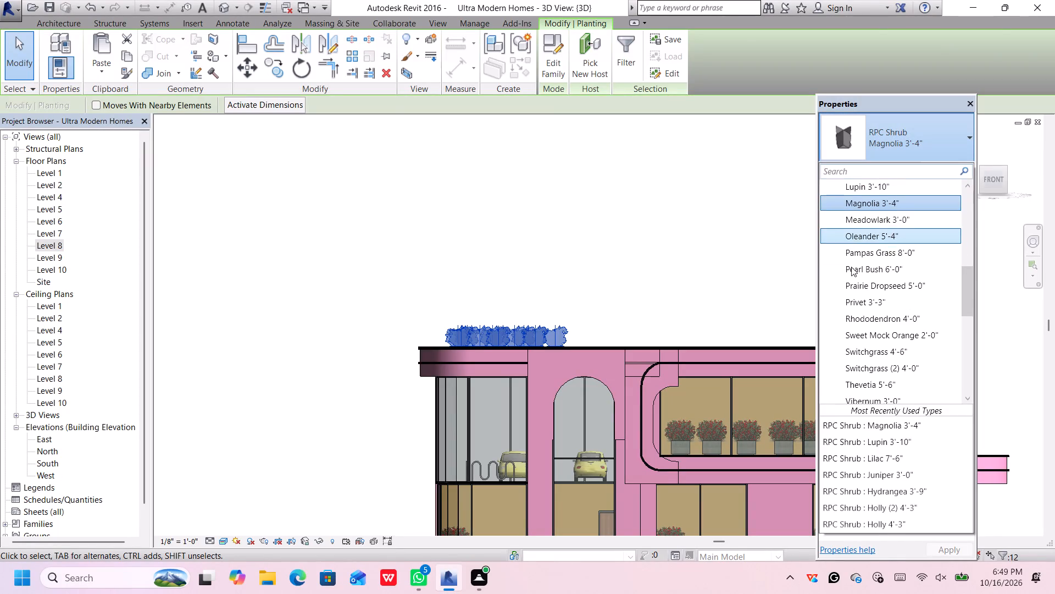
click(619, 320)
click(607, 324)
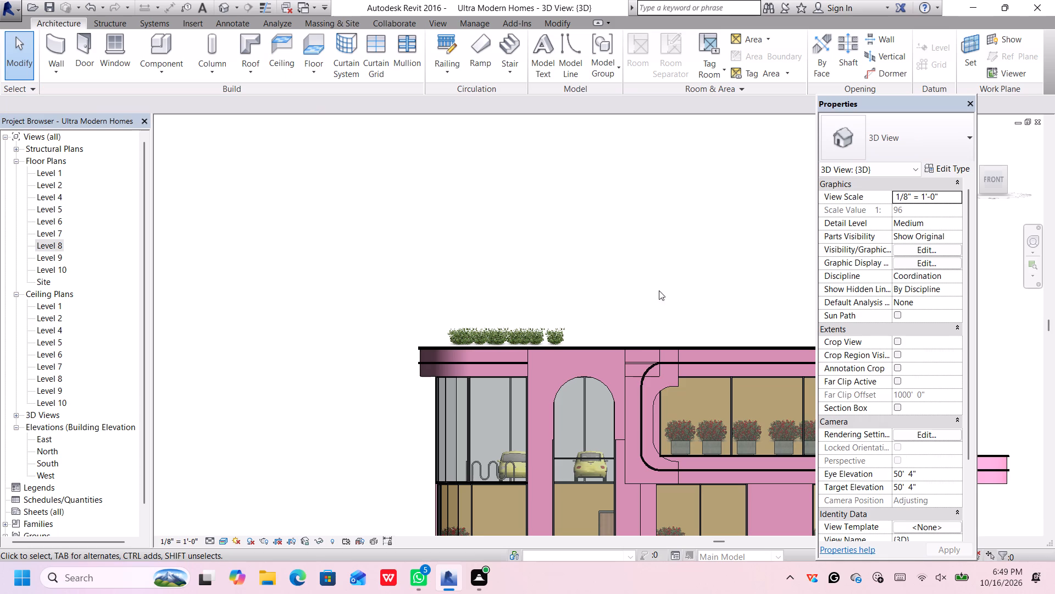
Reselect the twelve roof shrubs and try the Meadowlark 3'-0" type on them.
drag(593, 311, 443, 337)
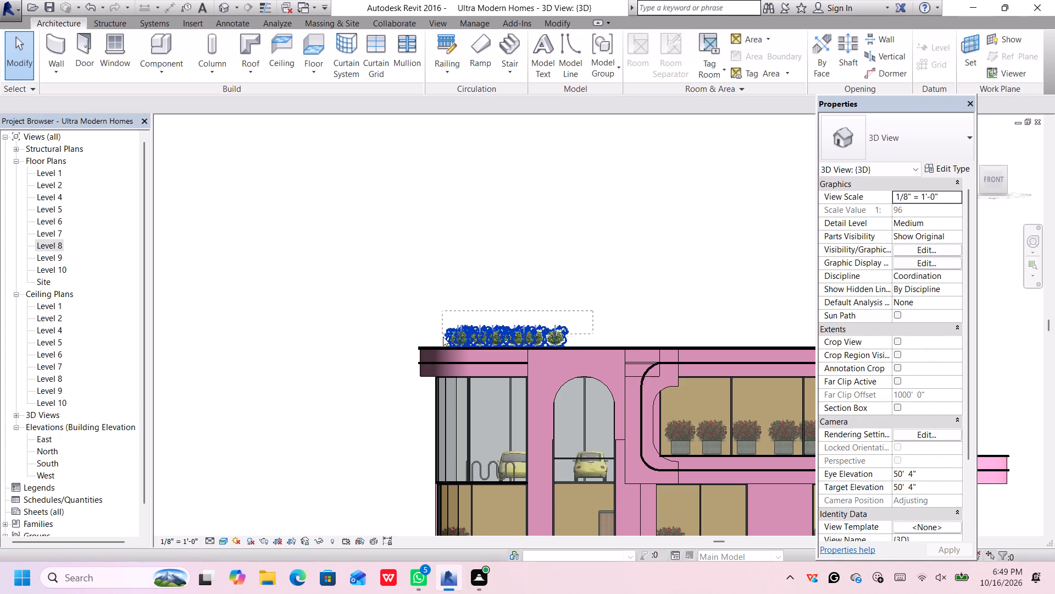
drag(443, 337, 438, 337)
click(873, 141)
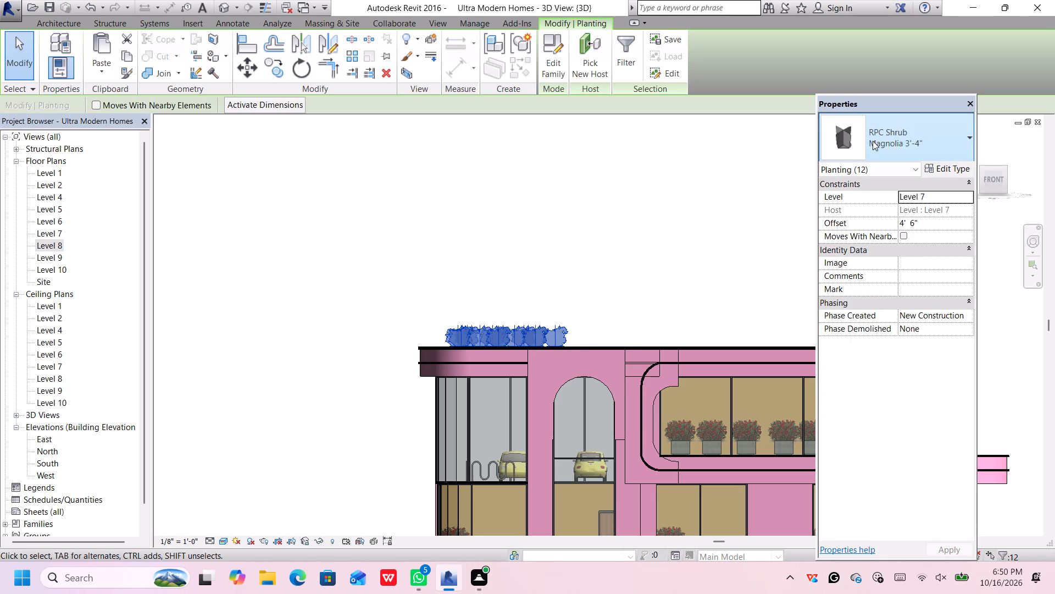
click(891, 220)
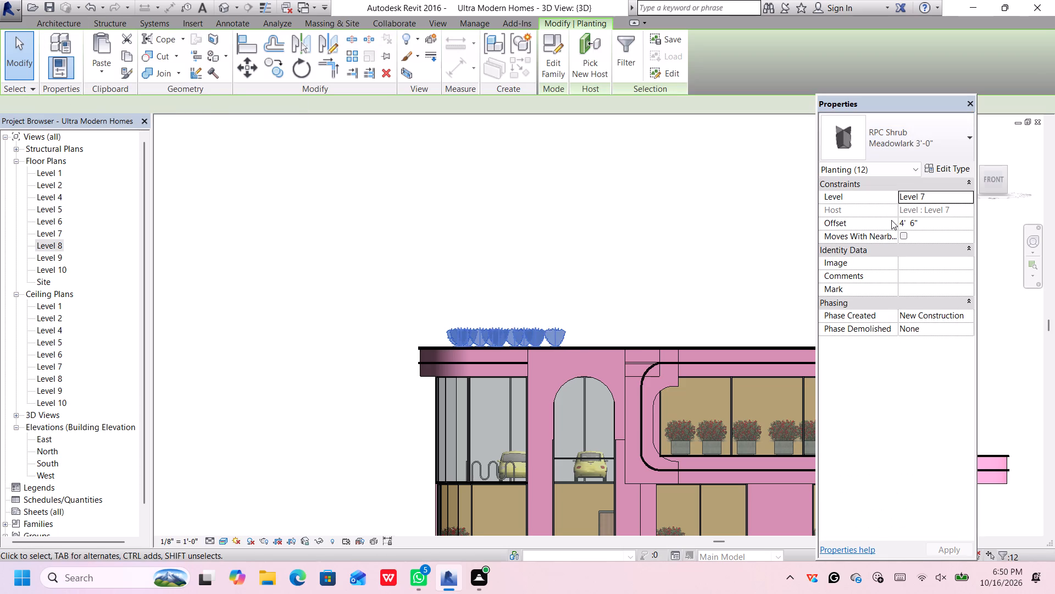
Change the twelve roof shrubs to the Oleander 5'-4" type and deselect them to view the result.
click(926, 143)
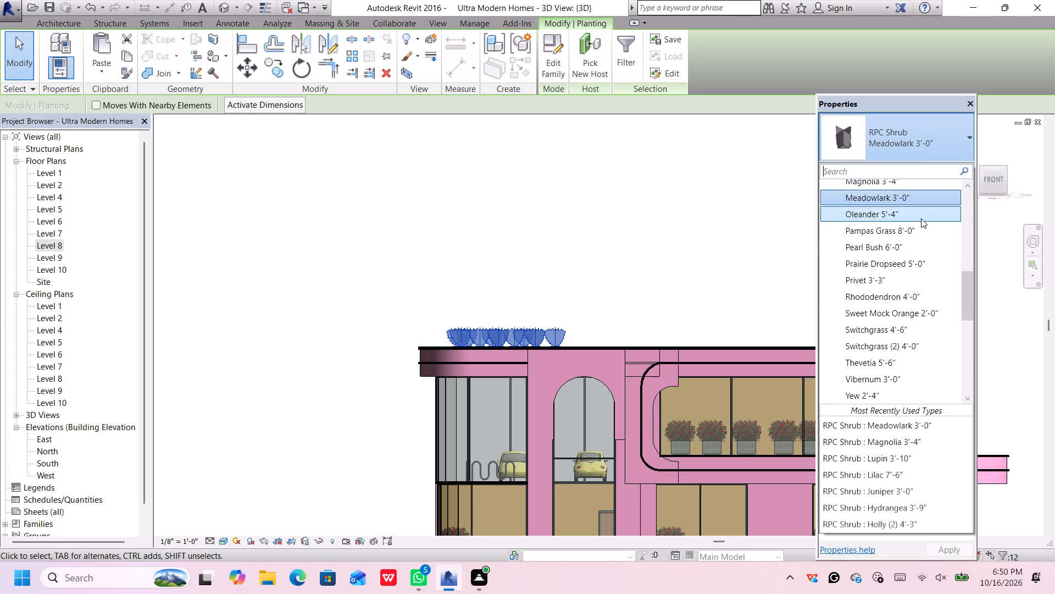
click(921, 218)
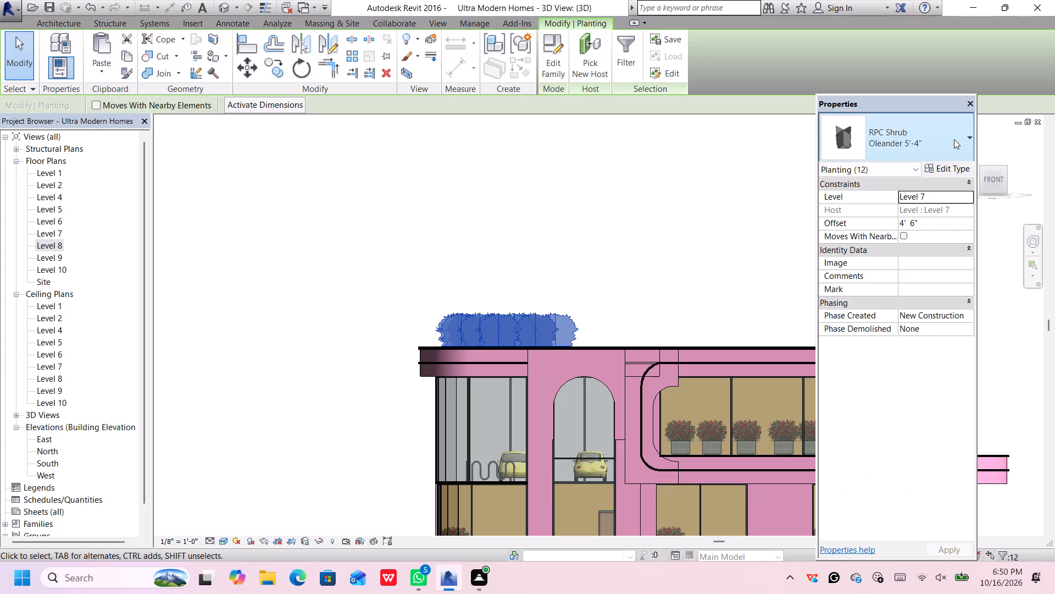
click(547, 256)
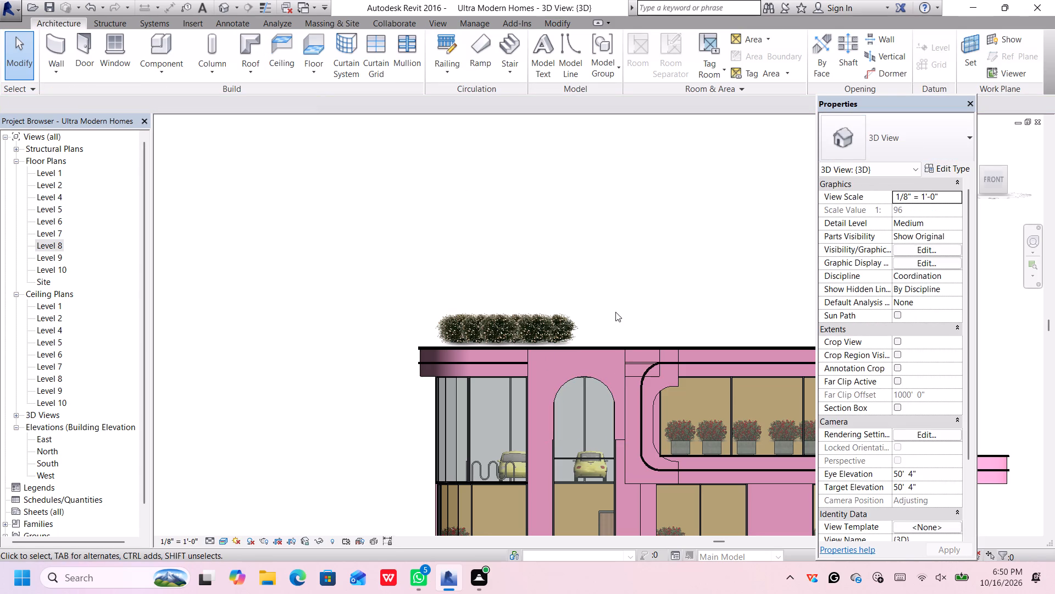
Reselect the twelve oleander shrubs on the roof and nudge them down to an offset of 4' 0".
drag(609, 311, 426, 333)
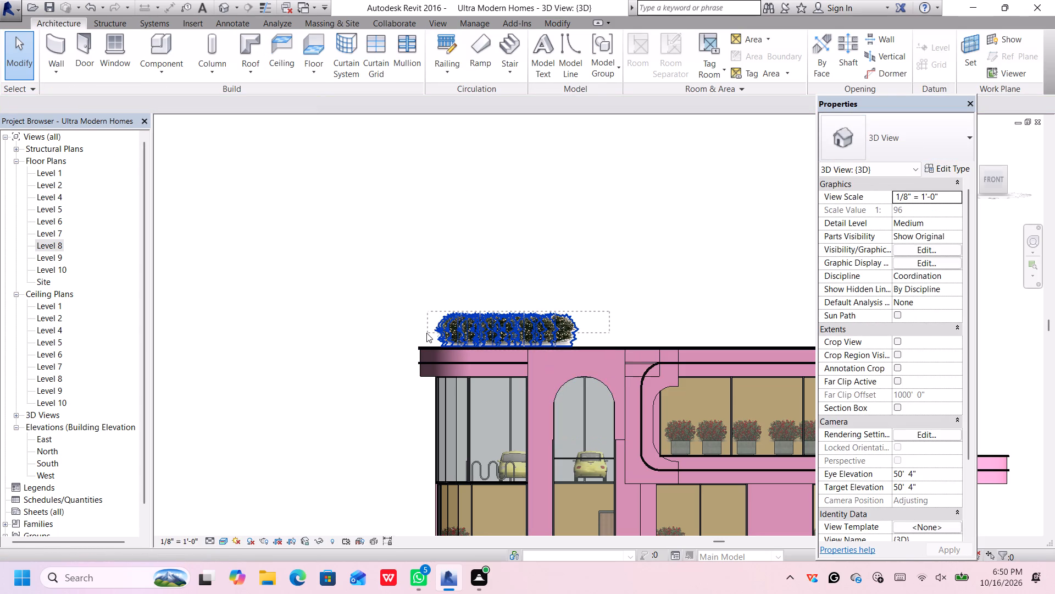
drag(426, 333, 426, 333)
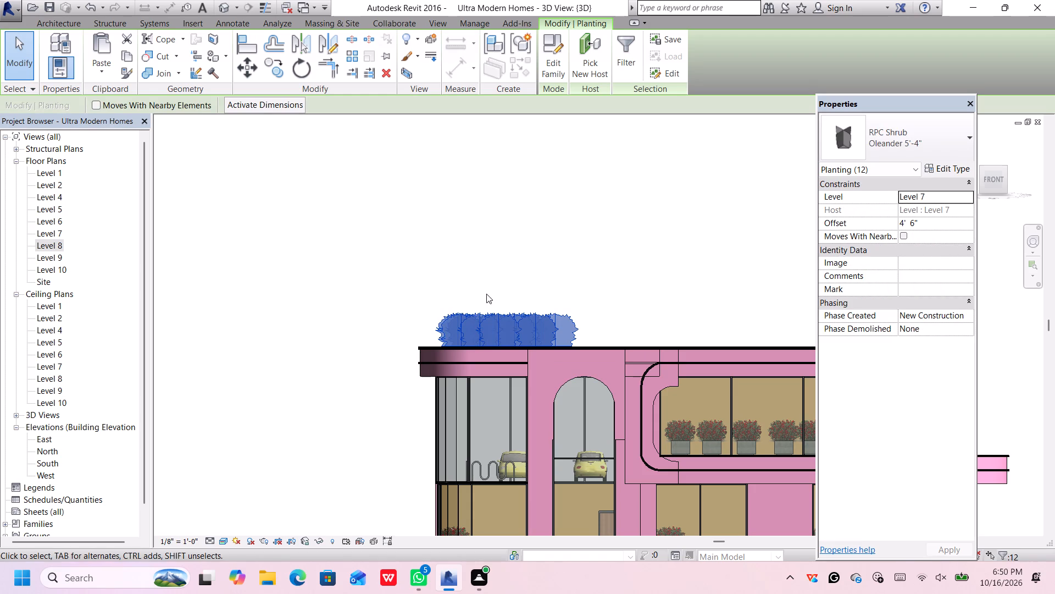
key(Down)
key(Down)
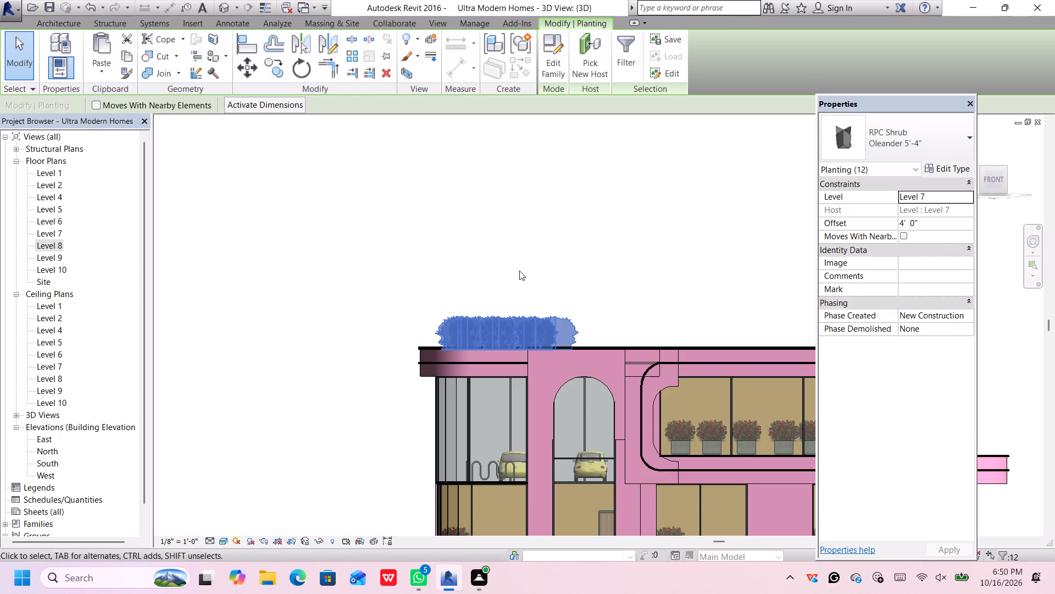
Nudge the twelve oleander shrubs sideways toward the roof's curved outer corner, finishing at an offset of 3' 6", and deselect them.
key(Left)
key(Left)
key(Left)
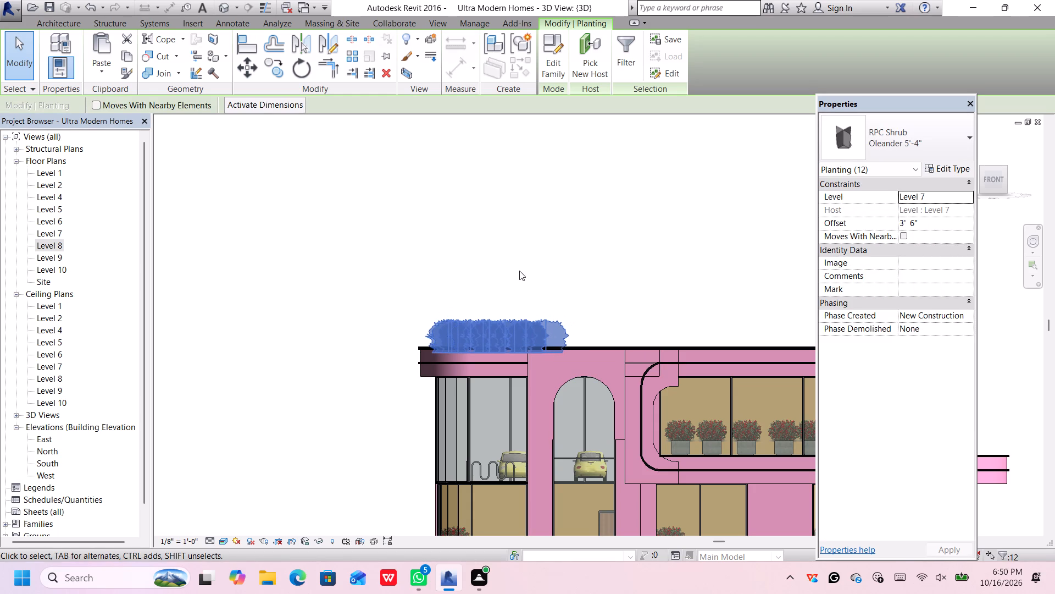
key(Left)
click(519, 271)
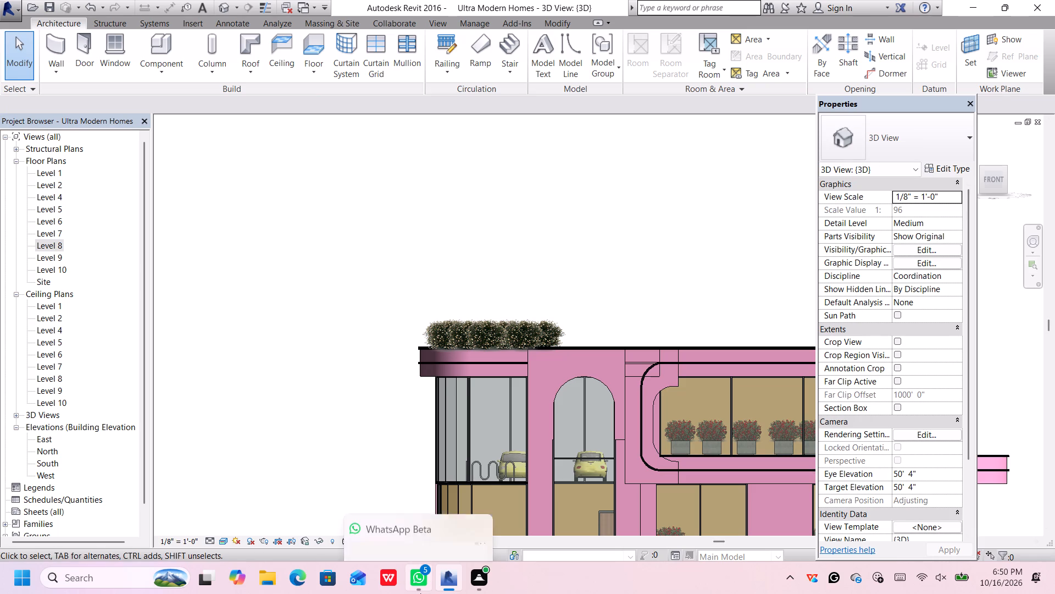
Examine the whole front facade and how the oleander shrubs sit on the roof edge.
scroll(682, 317, down, 1)
scroll(640, 321, up, 1)
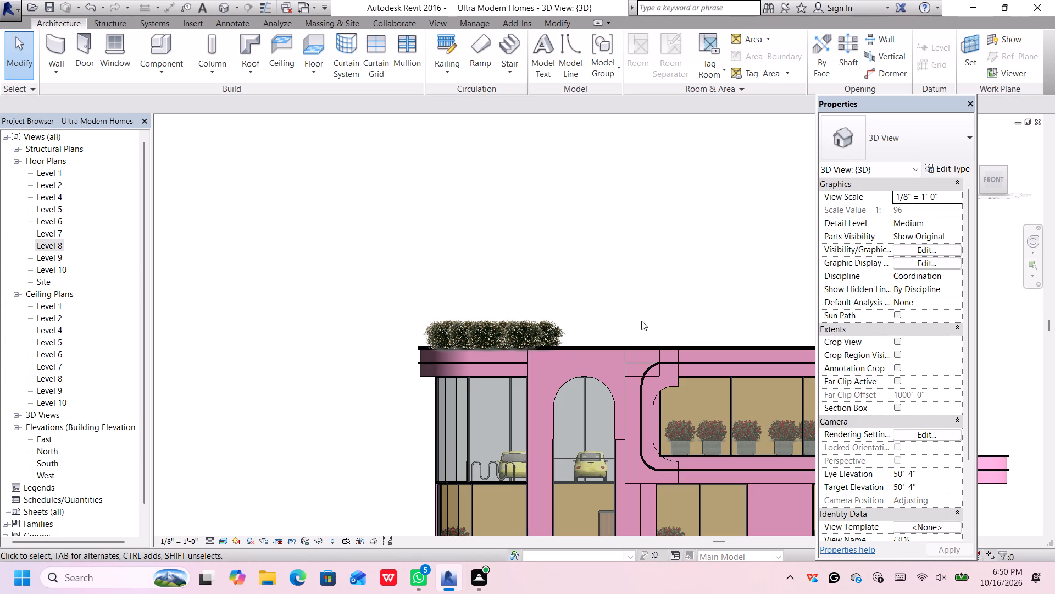
scroll(641, 321, down, 8)
scroll(472, 324, down, 3)
scroll(557, 306, down, 5)
scroll(725, 514, up, 3)
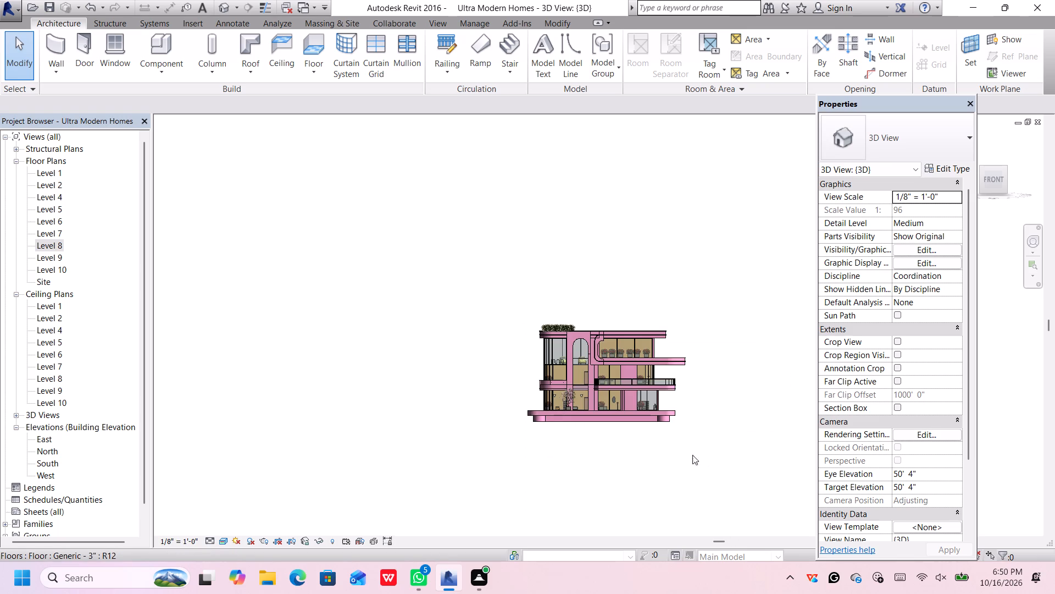
scroll(651, 434, up, 6)
scroll(703, 309, up, 4)
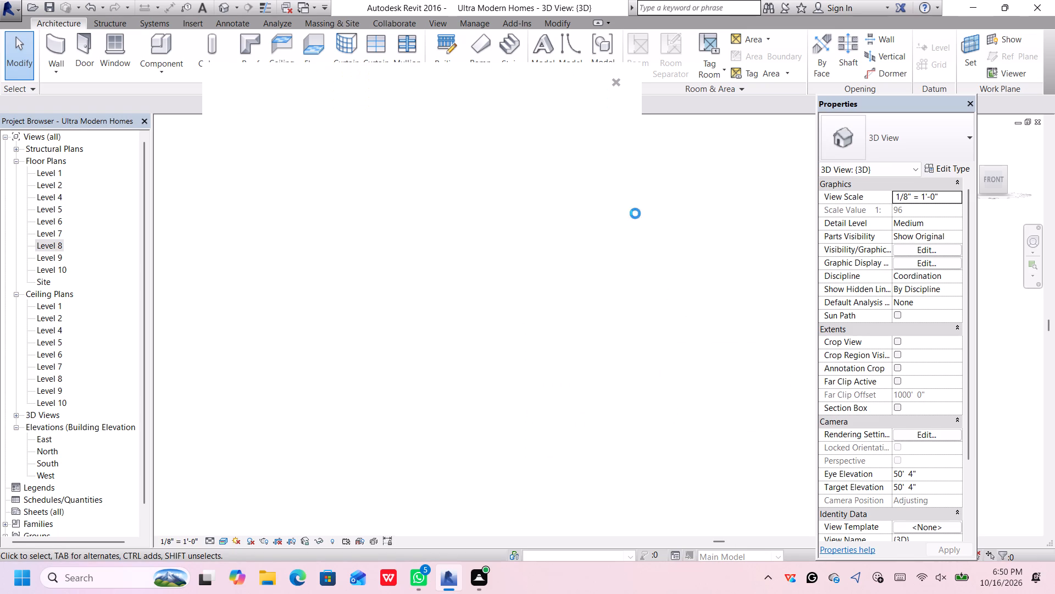
click(615, 74)
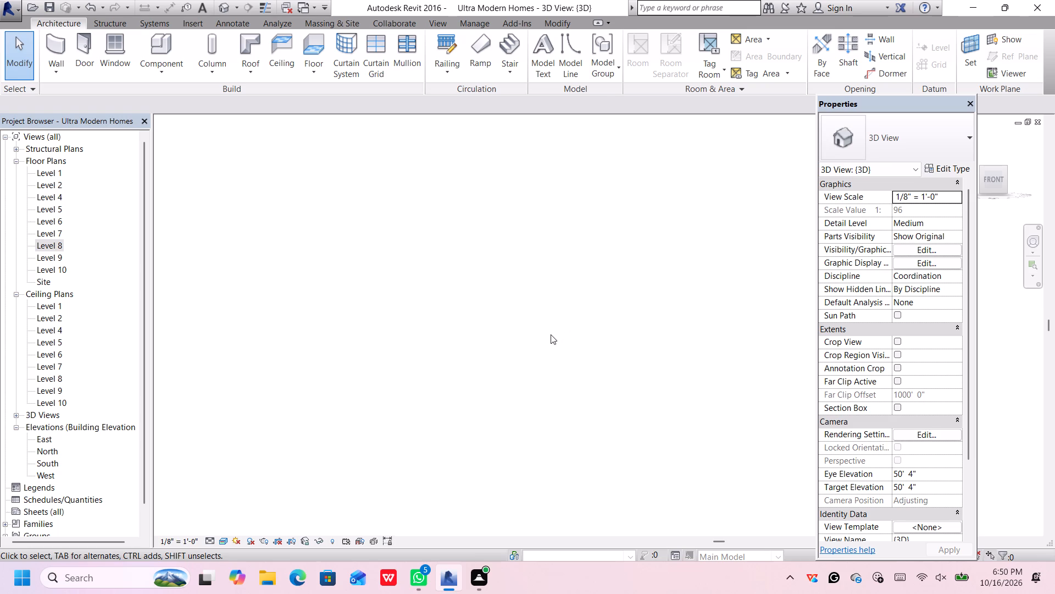
scroll(499, 271, up, 5)
scroll(499, 274, down, 14)
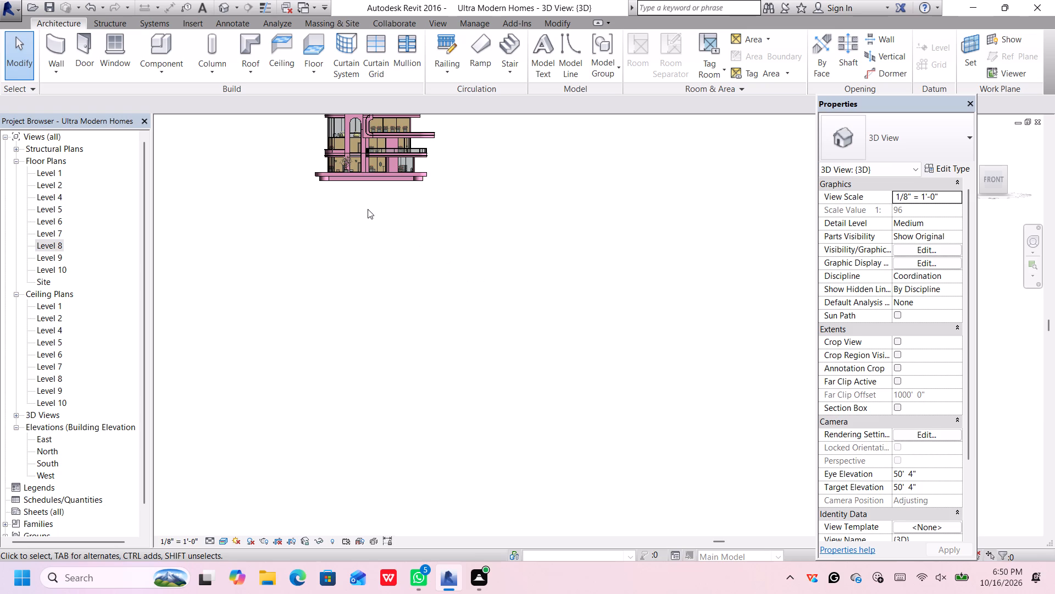
middle_drag(388, 196, 406, 233)
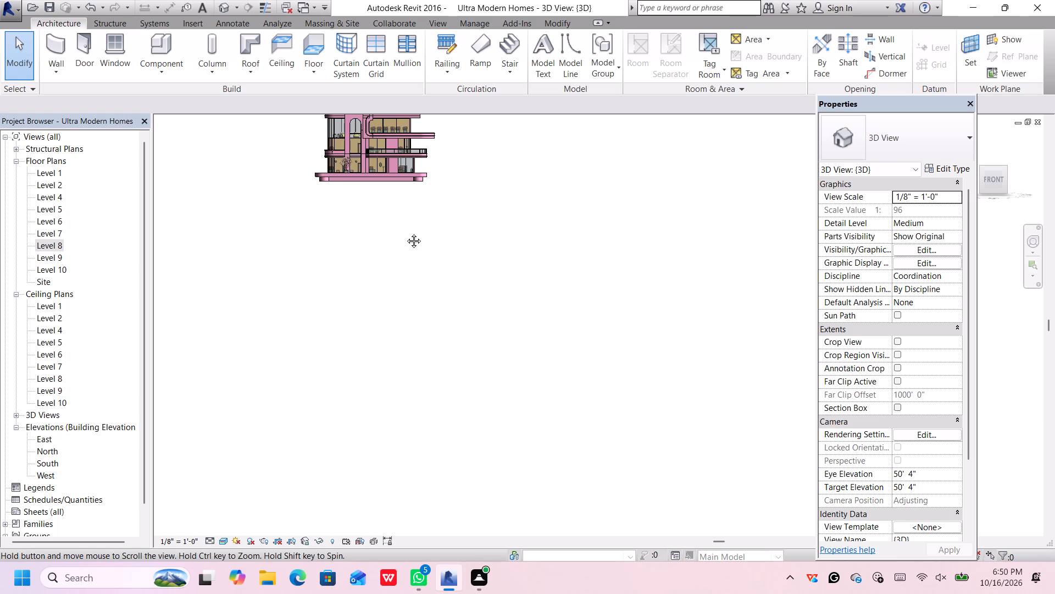
middle_drag(406, 233, 425, 304)
scroll(410, 279, up, 1)
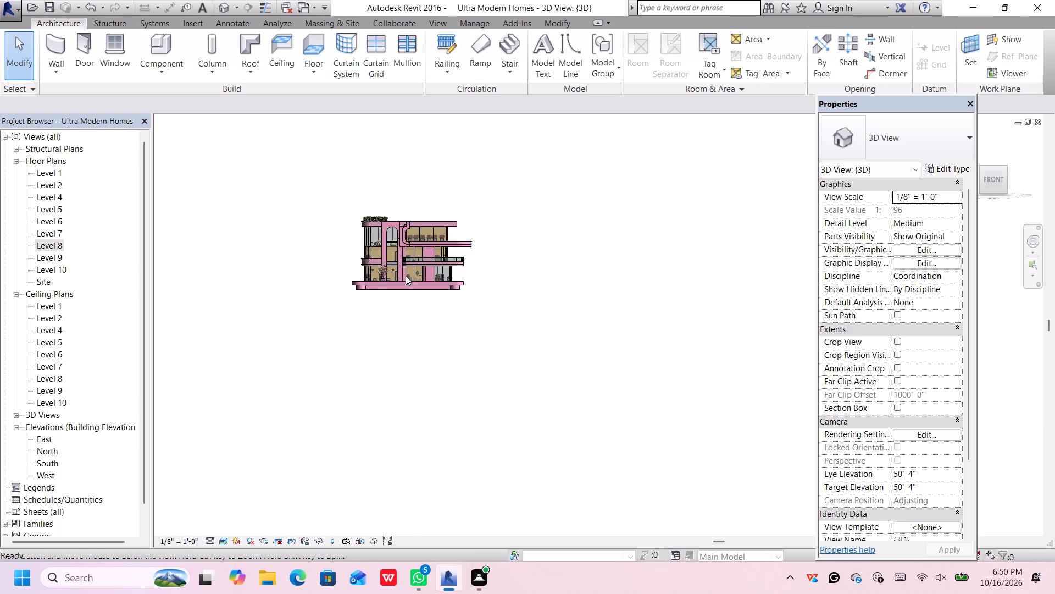
scroll(374, 298, up, 4)
middle_drag(428, 306, 441, 329)
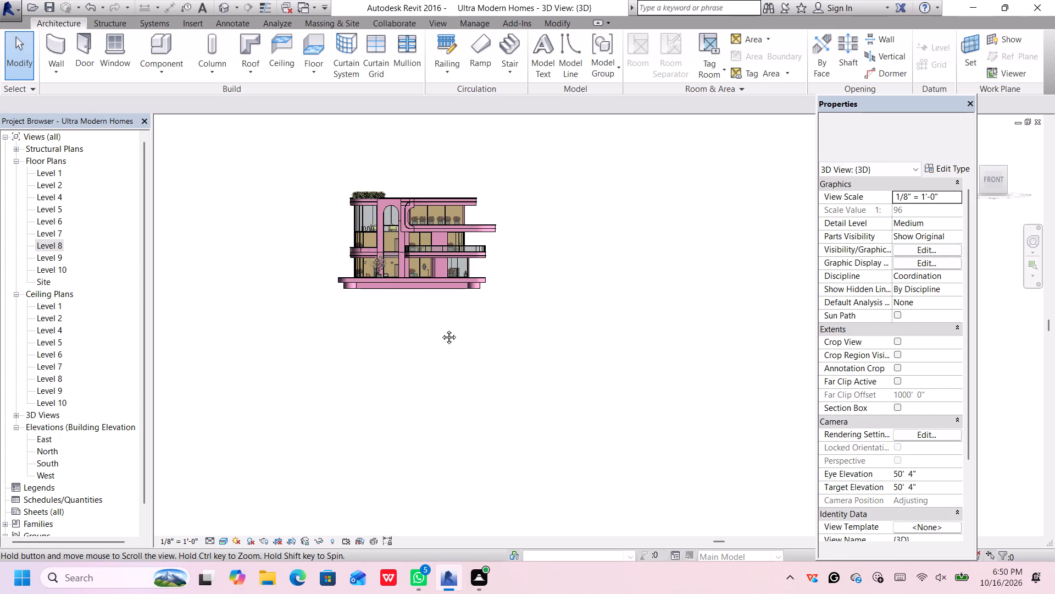
middle_drag(441, 329, 460, 368)
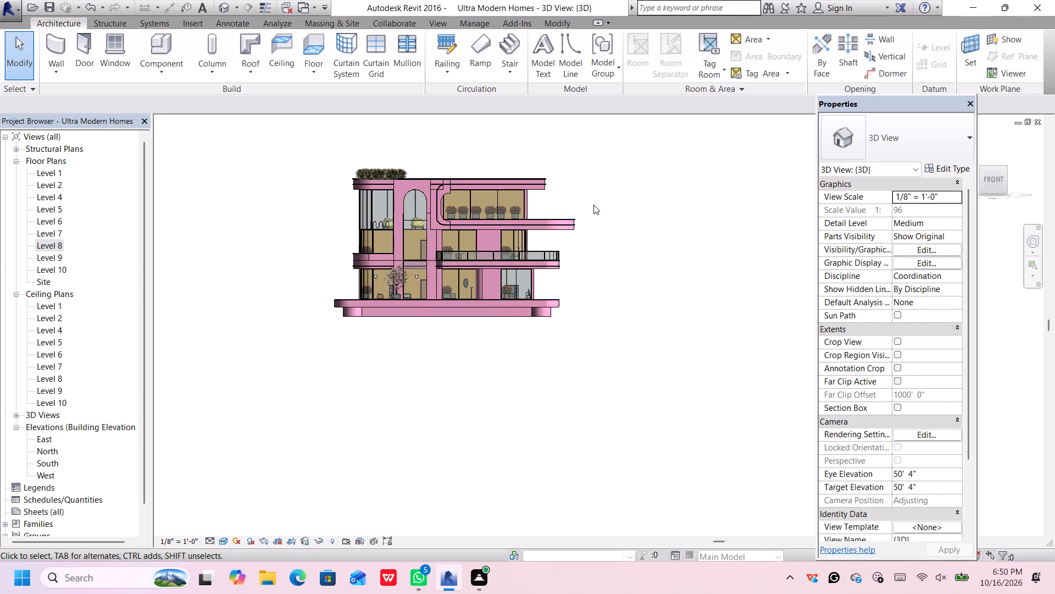
scroll(581, 191, up, 4)
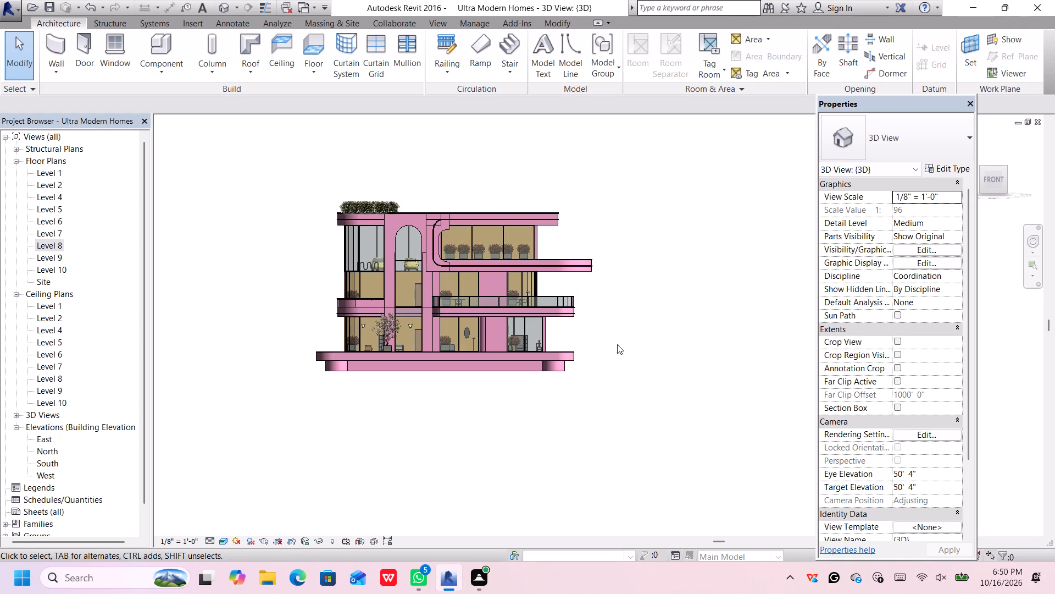
middle_drag(617, 344, 669, 392)
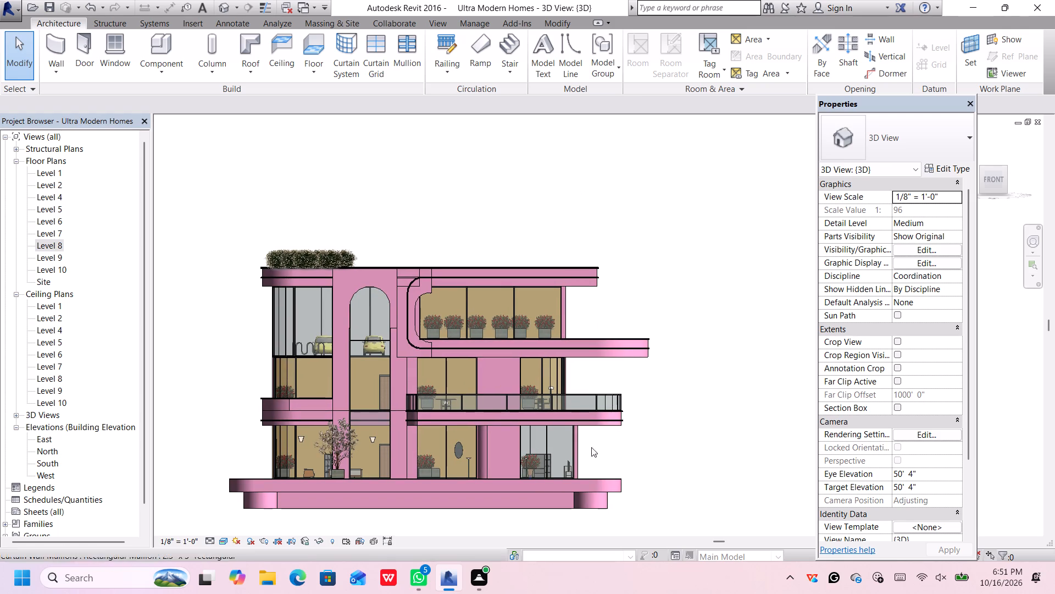
scroll(606, 440, up, 1)
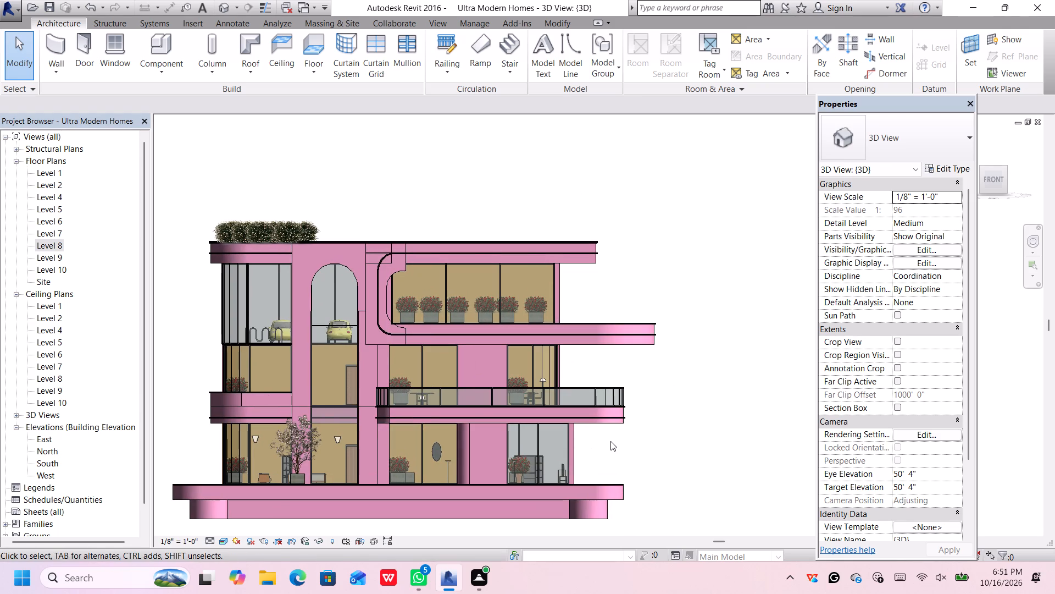
middle_drag(610, 441, 731, 434)
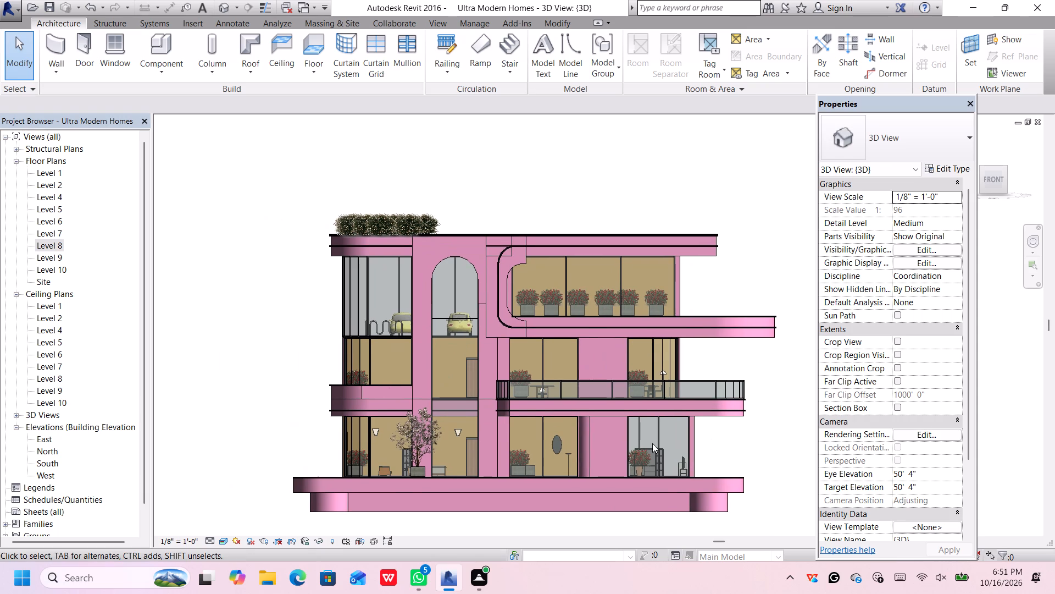
middle_drag(727, 434, 715, 396)
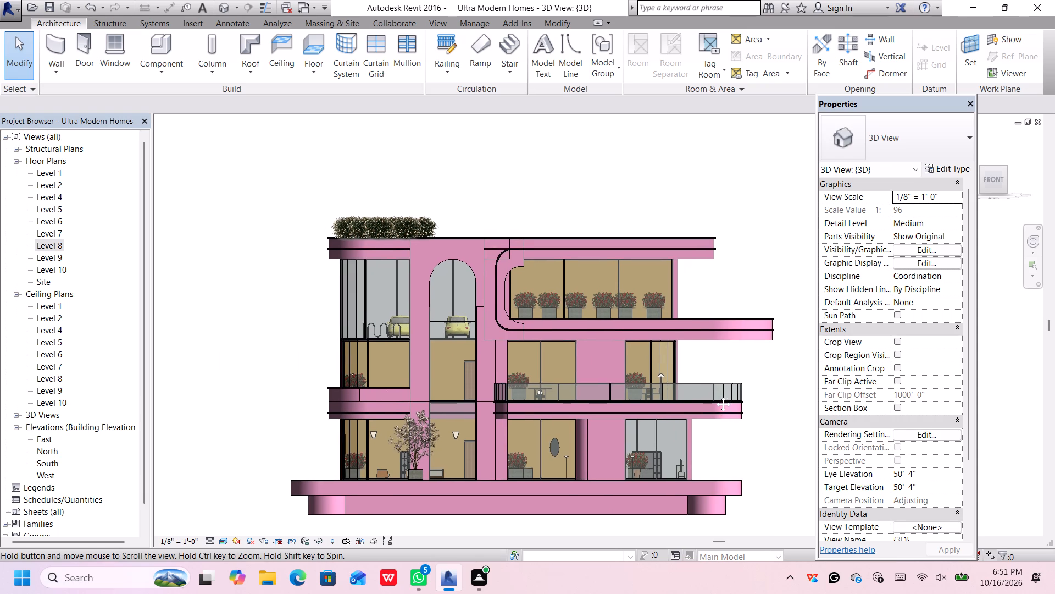
middle_drag(715, 396, 711, 394)
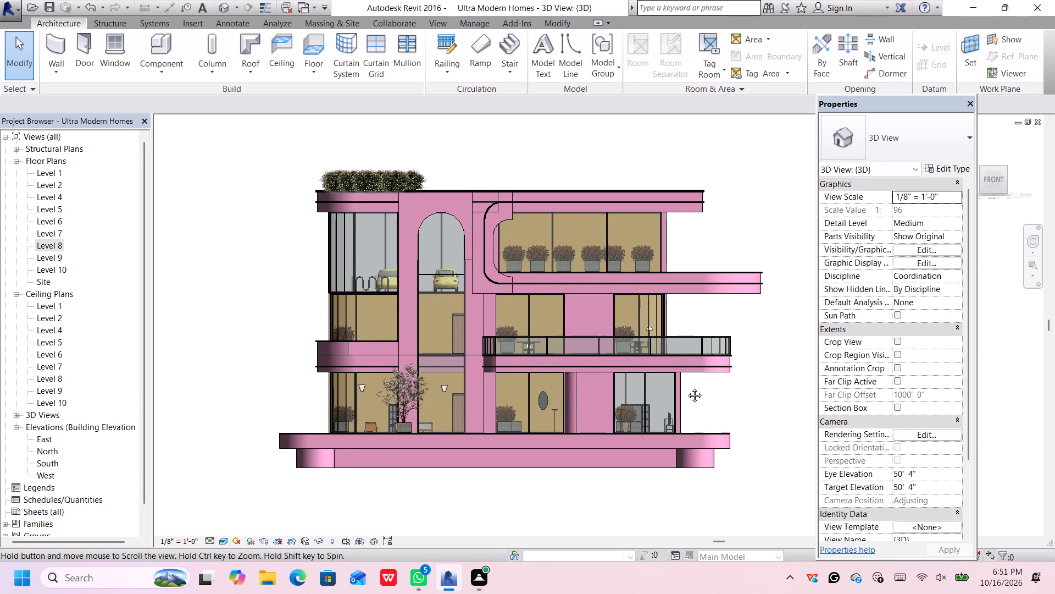
Examine the house and its roof shrubs from an angled view around the curved corner.
middle_drag(686, 386, 695, 404)
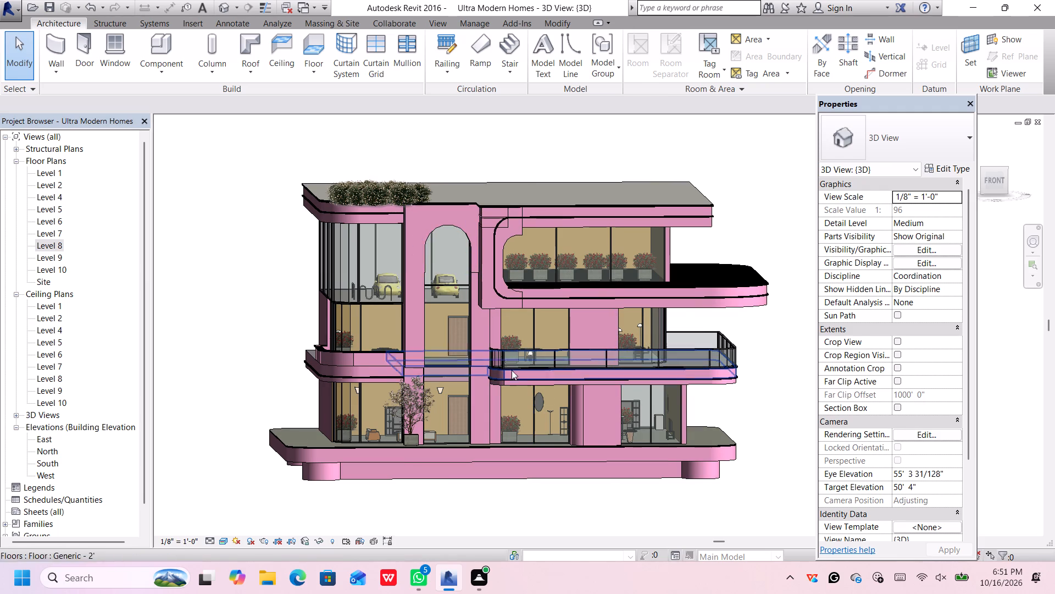
middle_drag(450, 492, 450, 493)
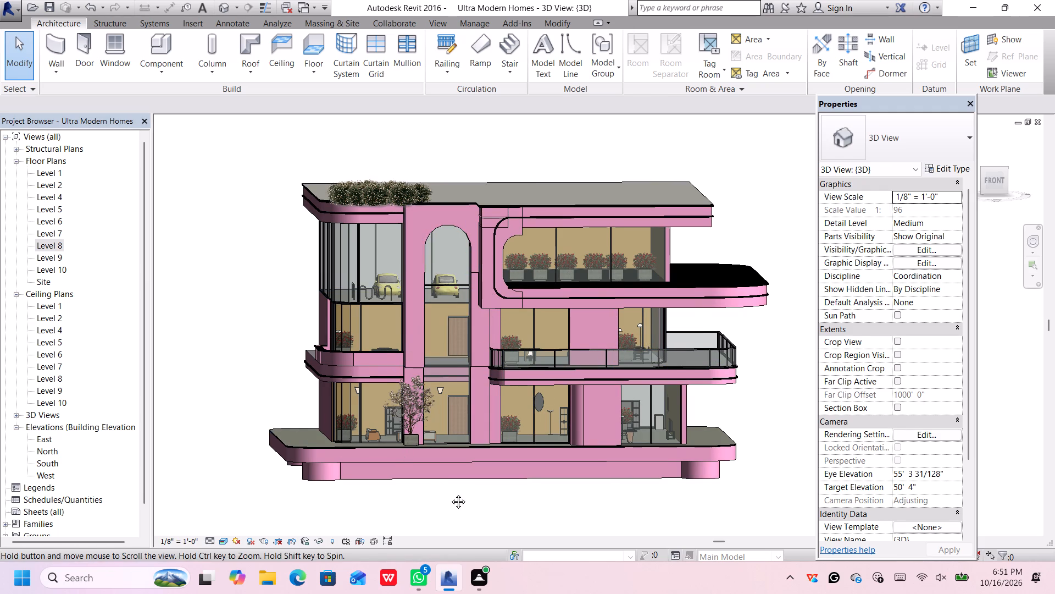
middle_drag(450, 493, 475, 502)
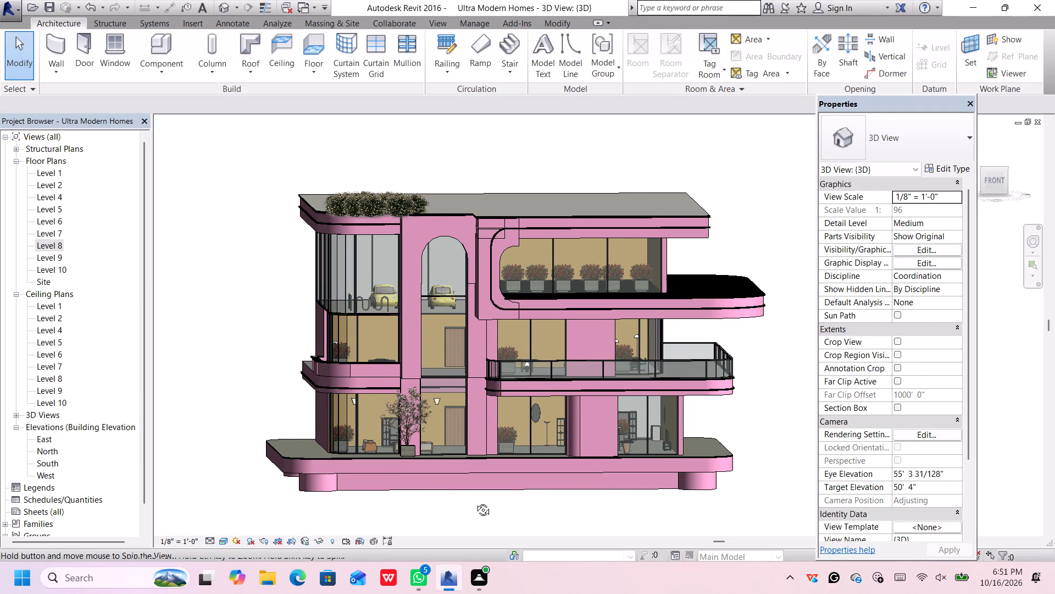
middle_drag(475, 502, 513, 509)
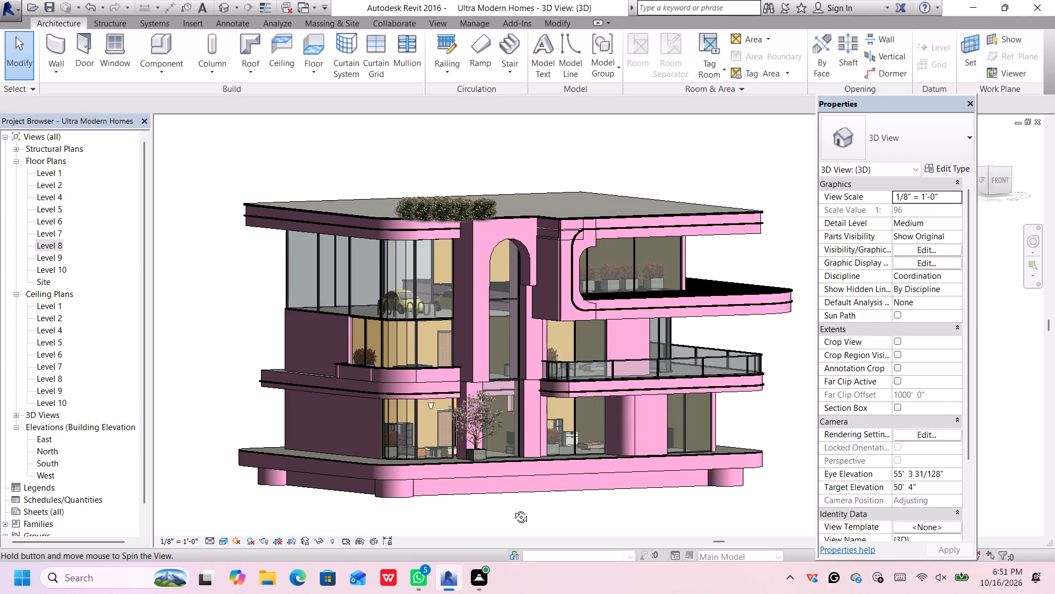
middle_drag(513, 509, 504, 500)
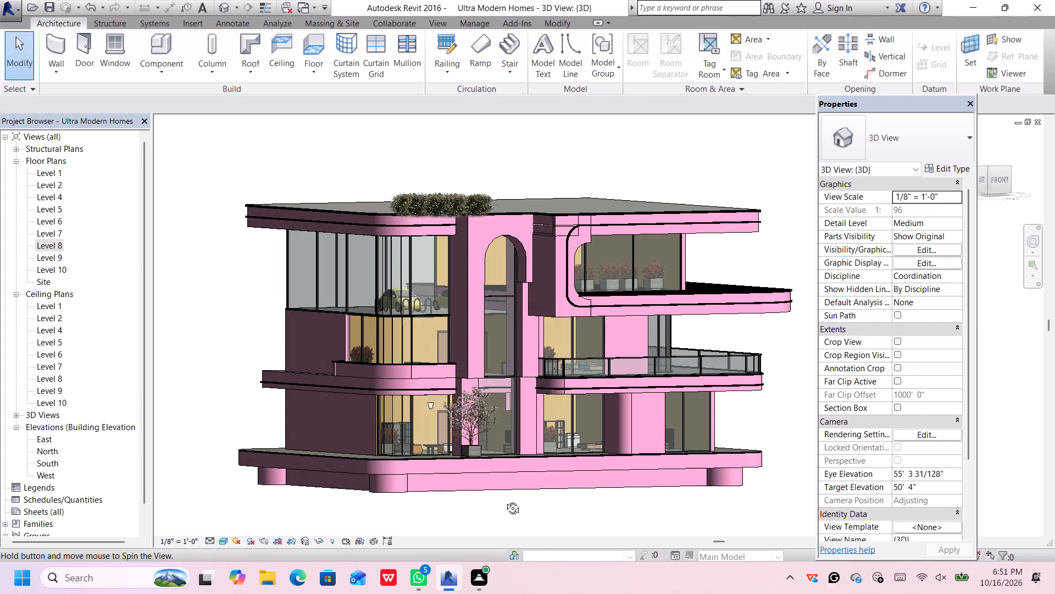
middle_drag(504, 500, 506, 502)
scroll(413, 208, up, 5)
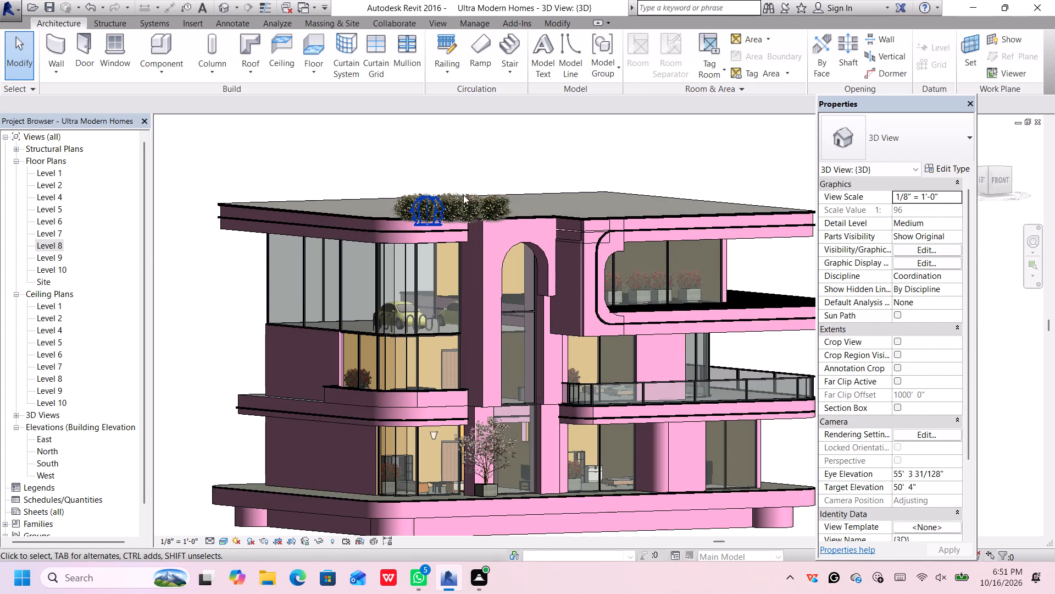
scroll(496, 275, down, 7)
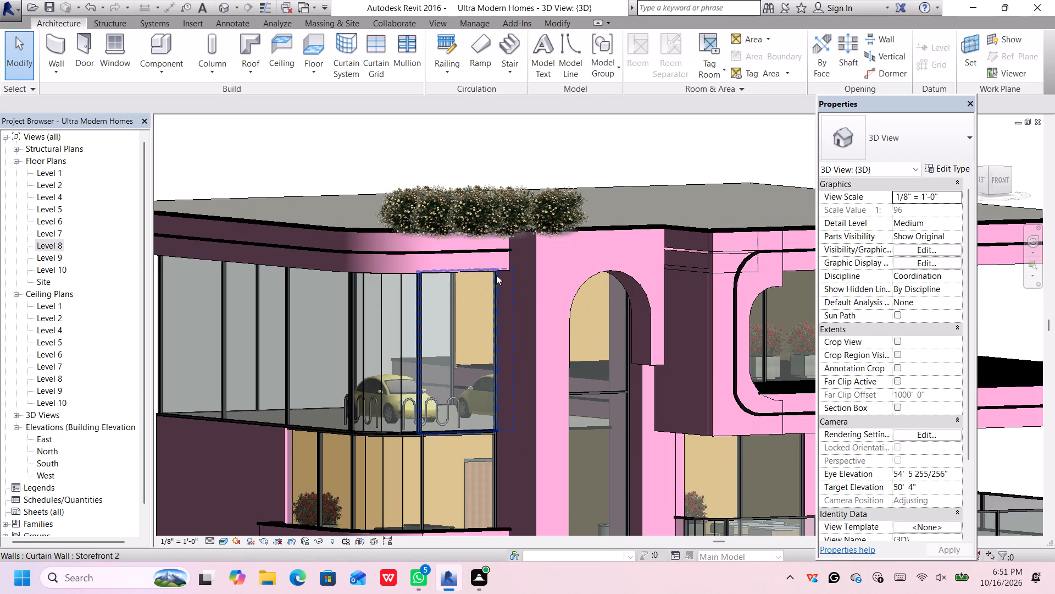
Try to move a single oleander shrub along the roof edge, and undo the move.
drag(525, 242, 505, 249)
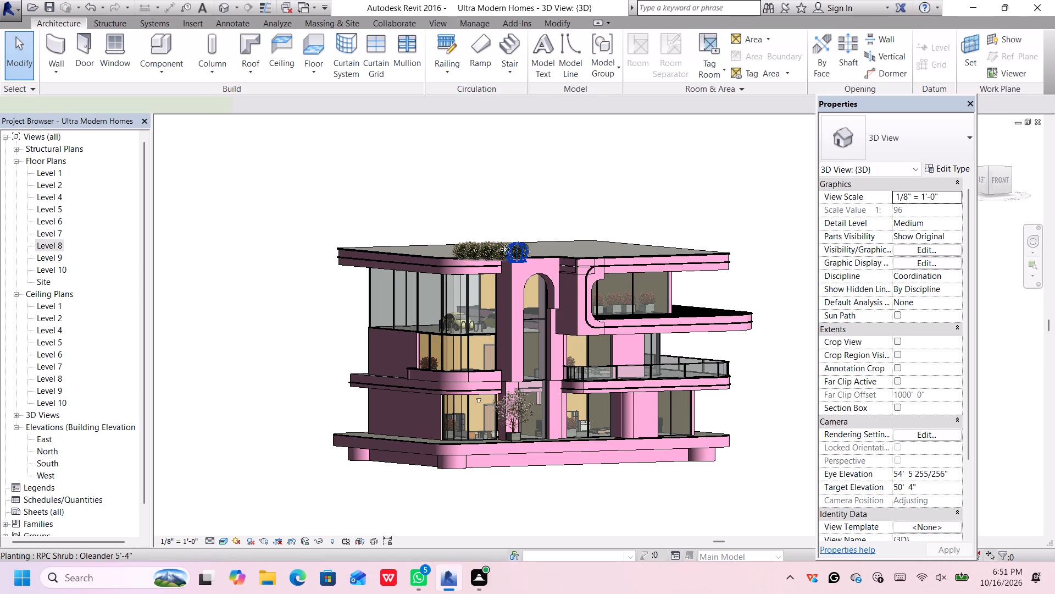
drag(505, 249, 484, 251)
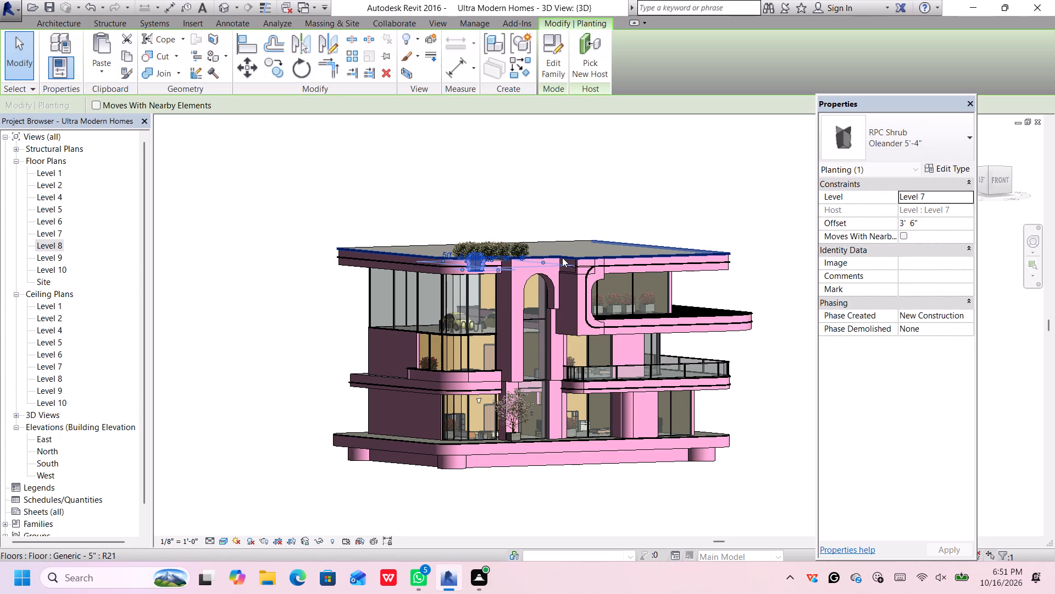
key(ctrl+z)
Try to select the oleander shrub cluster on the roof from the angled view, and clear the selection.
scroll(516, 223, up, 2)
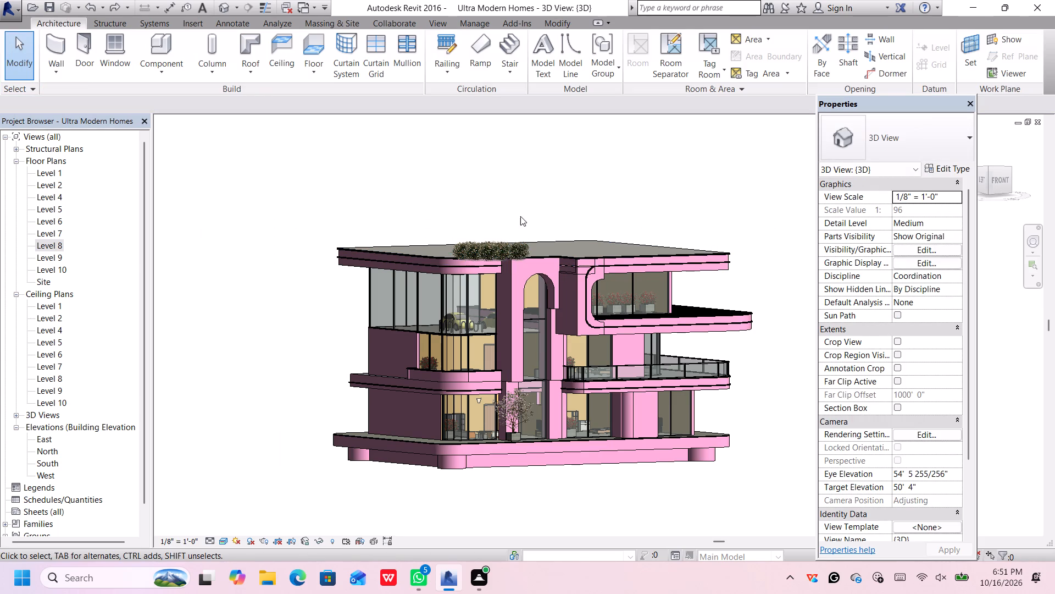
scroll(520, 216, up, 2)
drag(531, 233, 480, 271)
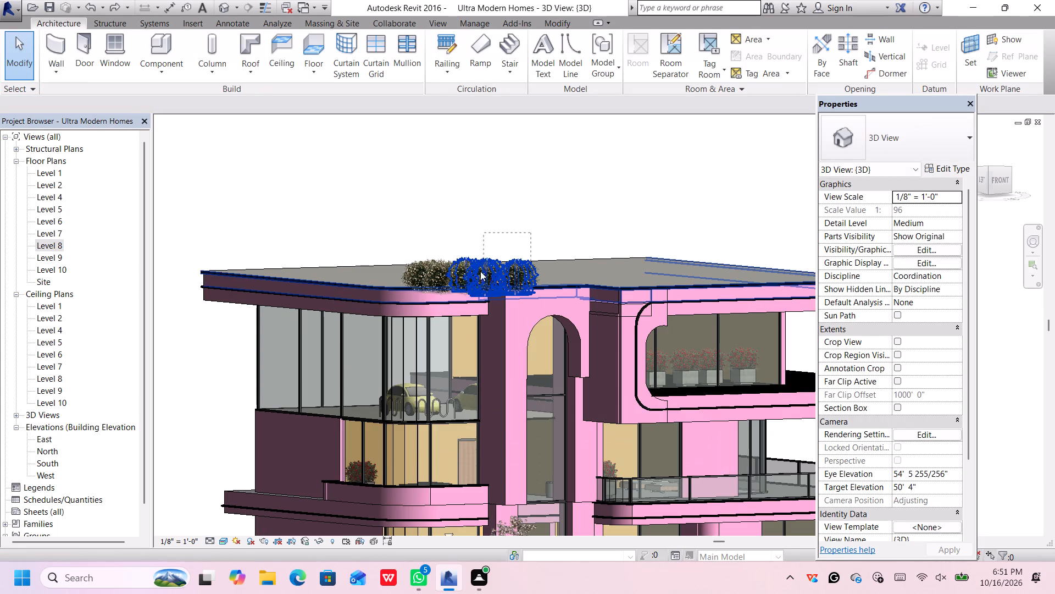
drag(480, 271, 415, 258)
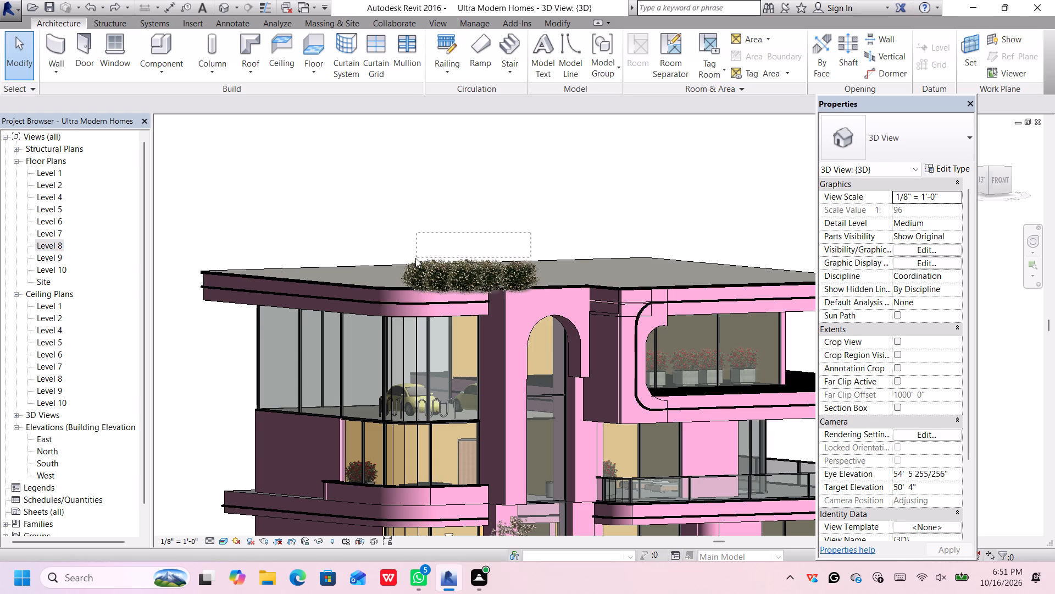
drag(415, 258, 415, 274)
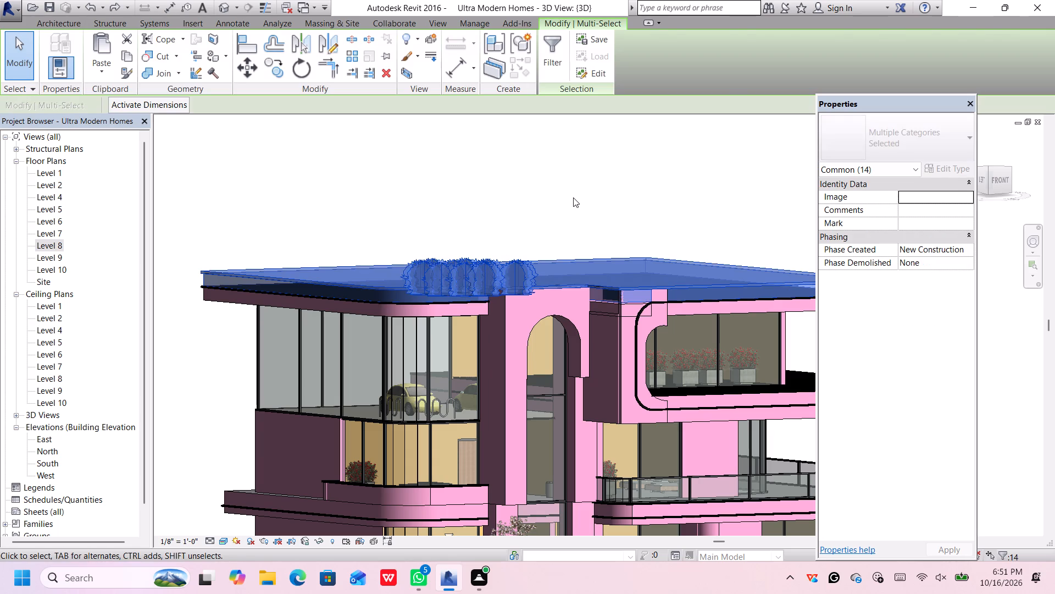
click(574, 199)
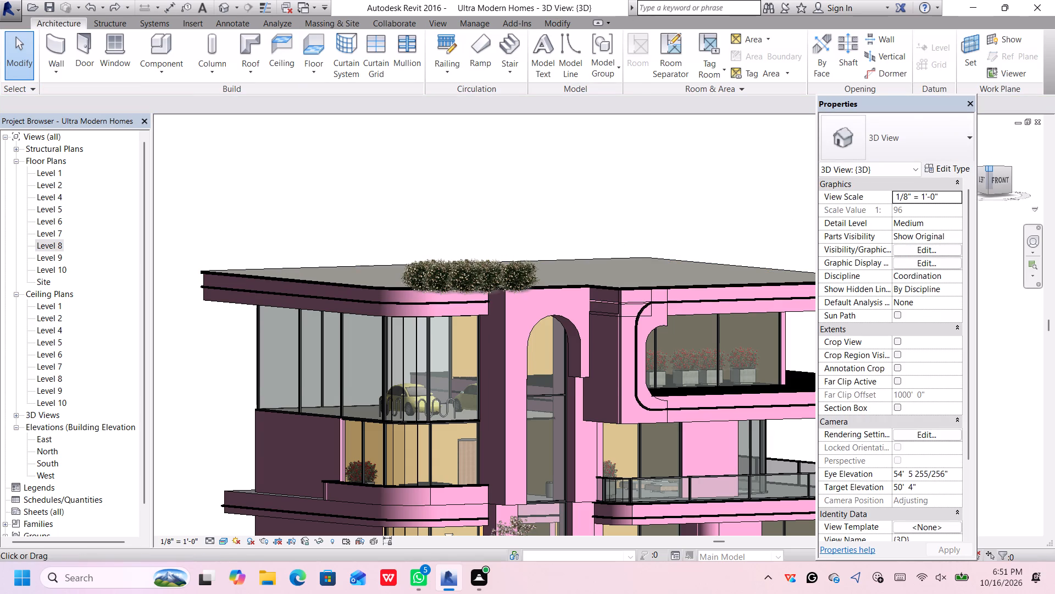
Return the 3D view to the front orientation and dismiss the notification card.
click(996, 177)
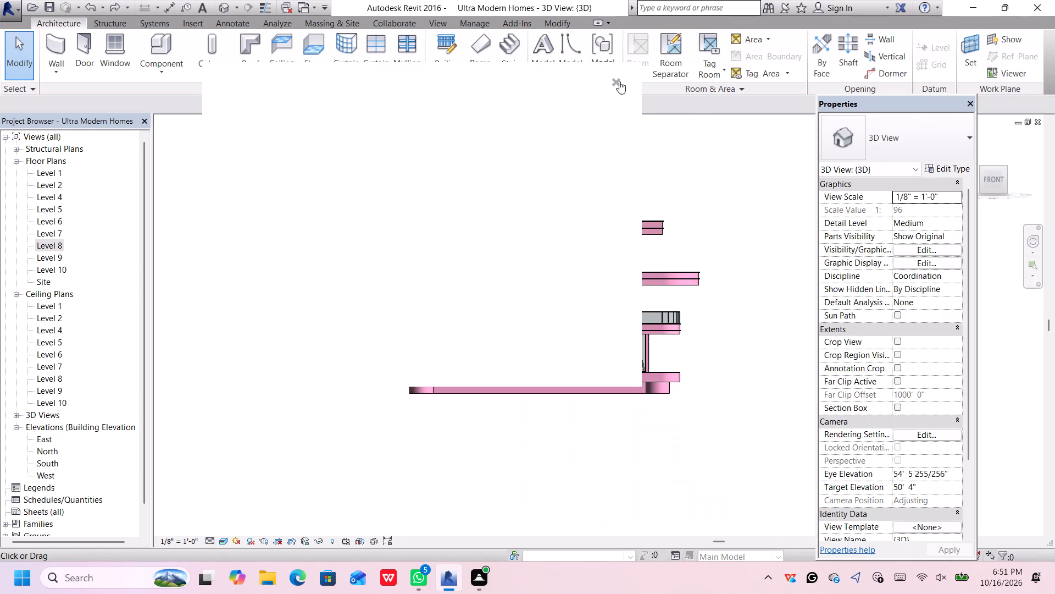
click(620, 85)
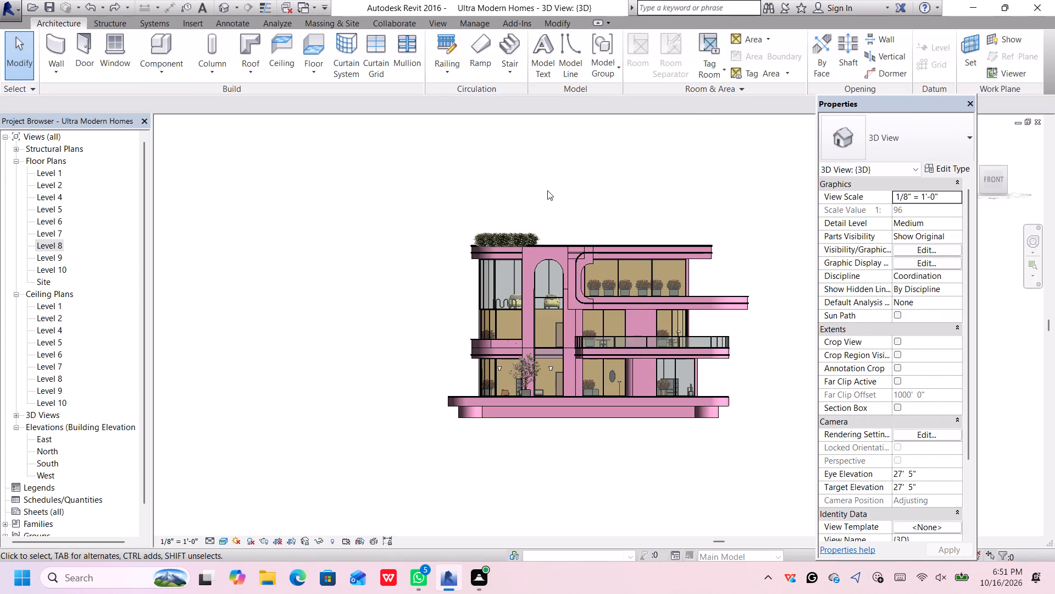
Select the cluster of 12 Oleander shrubs and nudge it back from the curved front corner so it sits on the roof.
drag(542, 218, 477, 235)
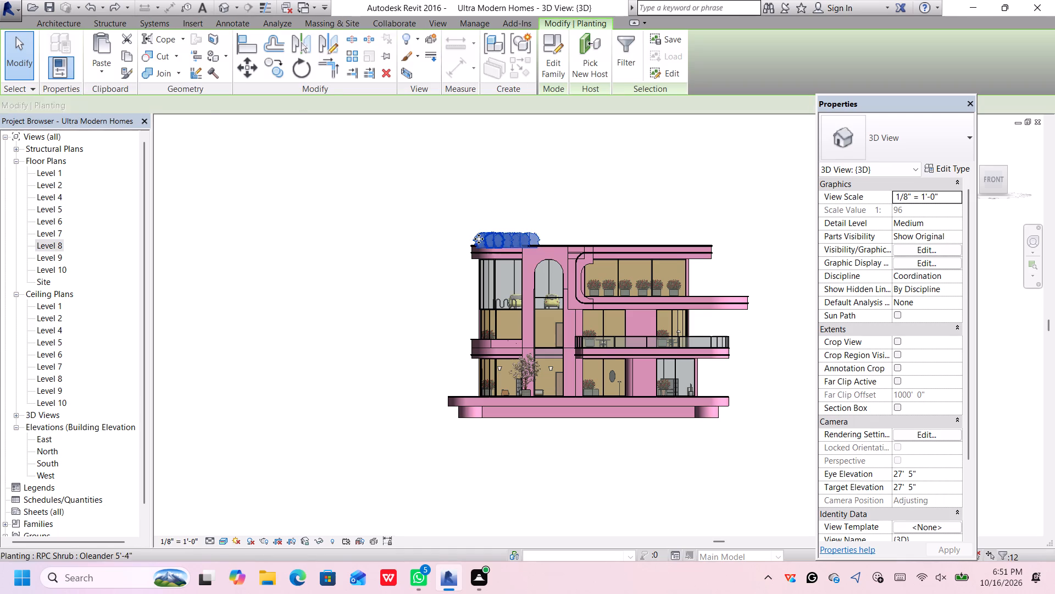
click(976, 162)
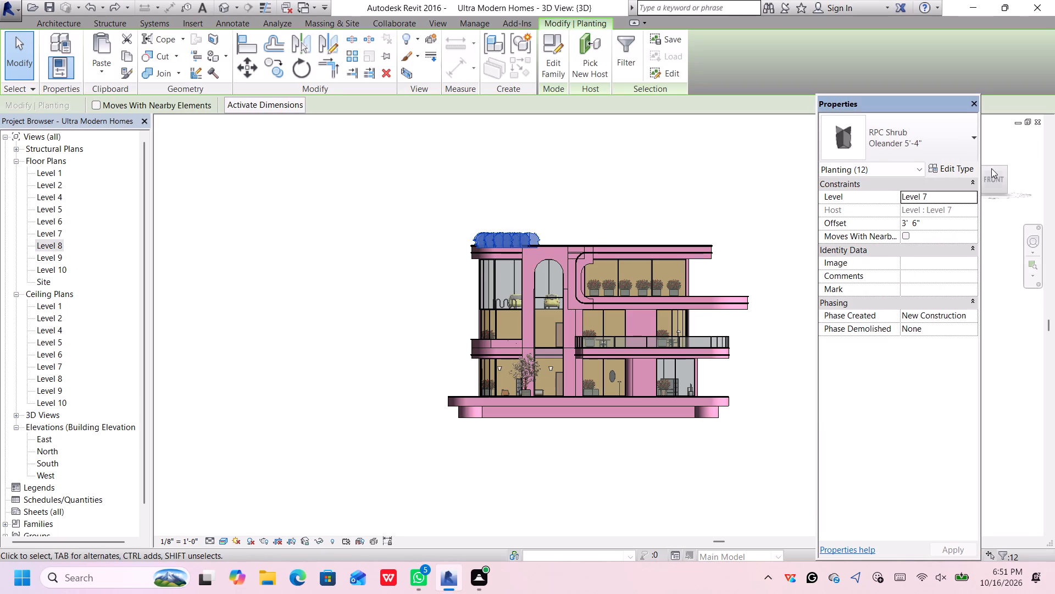
click(979, 169)
click(984, 170)
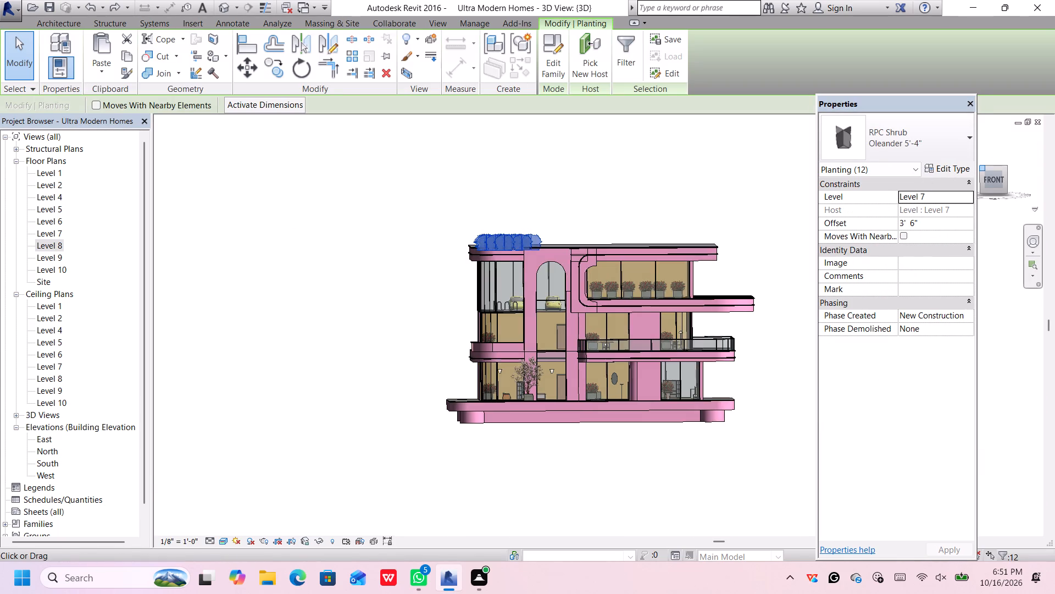
key(Left)
key(Left)
key(Left)
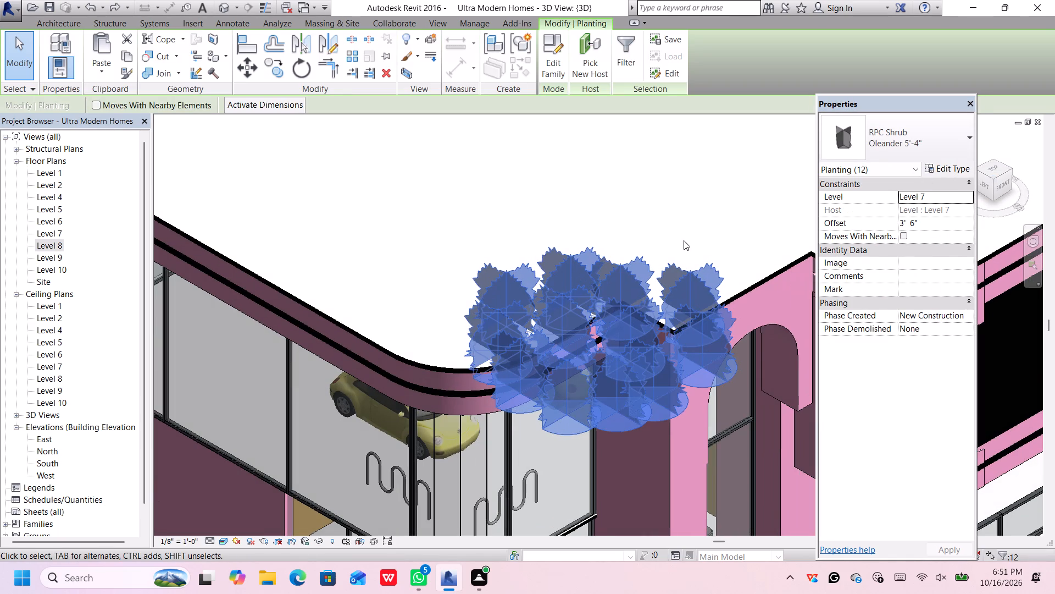
key(Up)
key(Up)
key(Up)
key(Up)
key(Up)
key(Up)
key(Up)
key(Up)
key(Up)
key(Up)
key(Up)
key(Up)
key(Up)
key(Up)
key(Up)
key(Up)
key(Up)
key(Up)
key(Up)
key(Up)
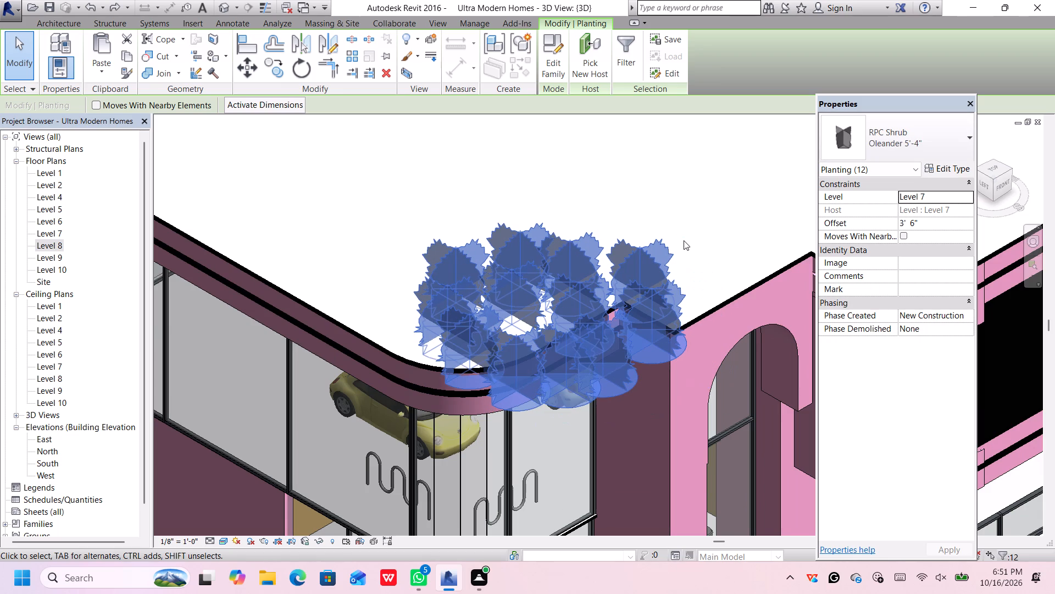
key(Up)
key(Up)
key(Up)
key(Up)
key(Up)
key(Up)
key(Up)
key(Up)
key(Up)
key(Up)
key(Up)
key(Up)
key(Up)
key(Up)
key(Up)
key(Up)
key(Up)
key(Up)
key(Up)
key(Up)
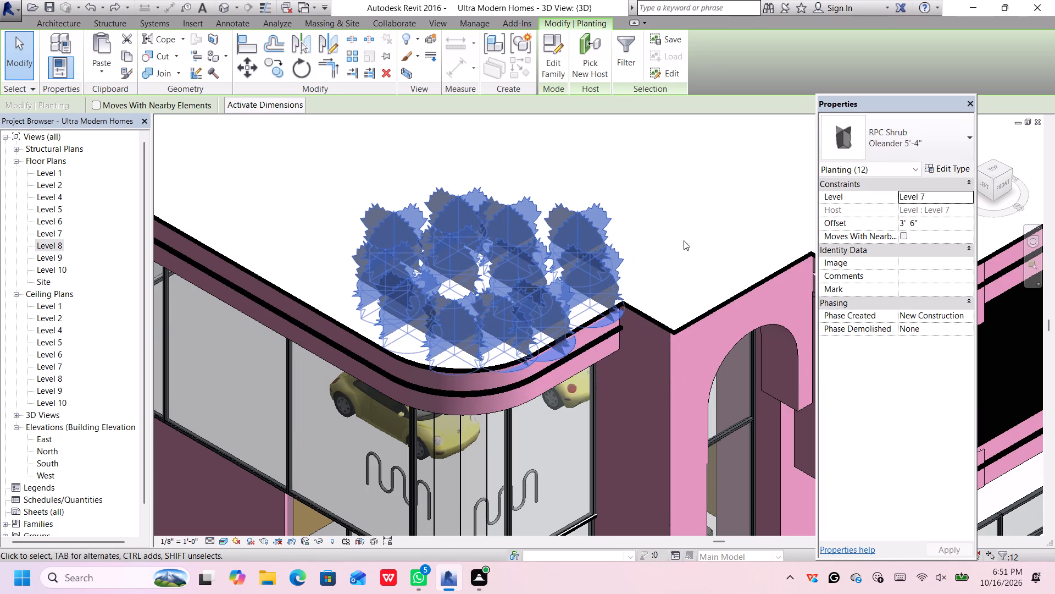
key(Up)
key(Up)
key(Up)
key(Up)
key(Up)
key(Up)
key(Up)
key(Down)
key(Down)
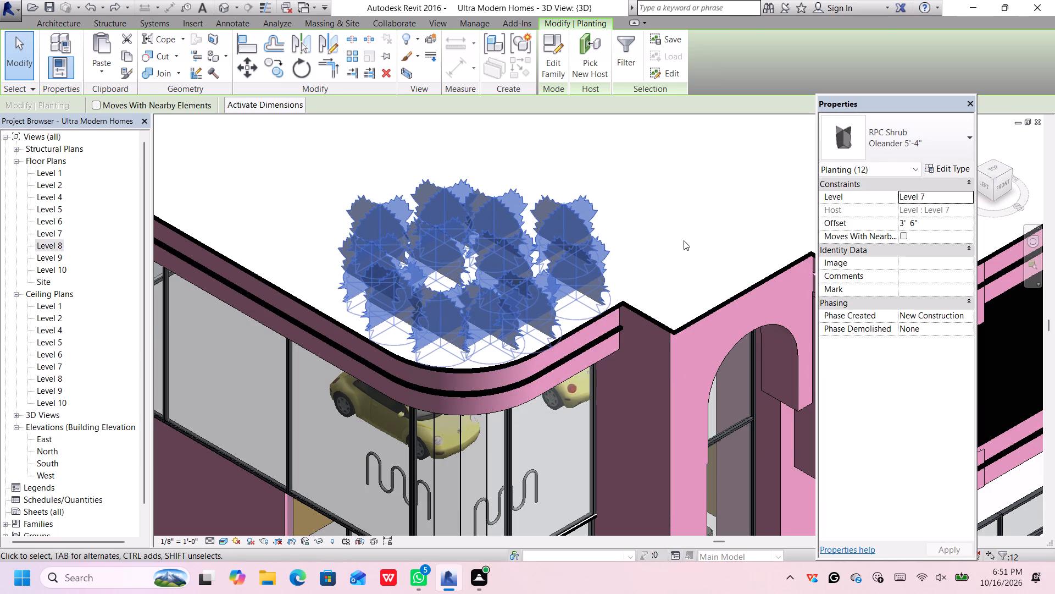
scroll(684, 240, down, 7)
scroll(612, 258, down, 5)
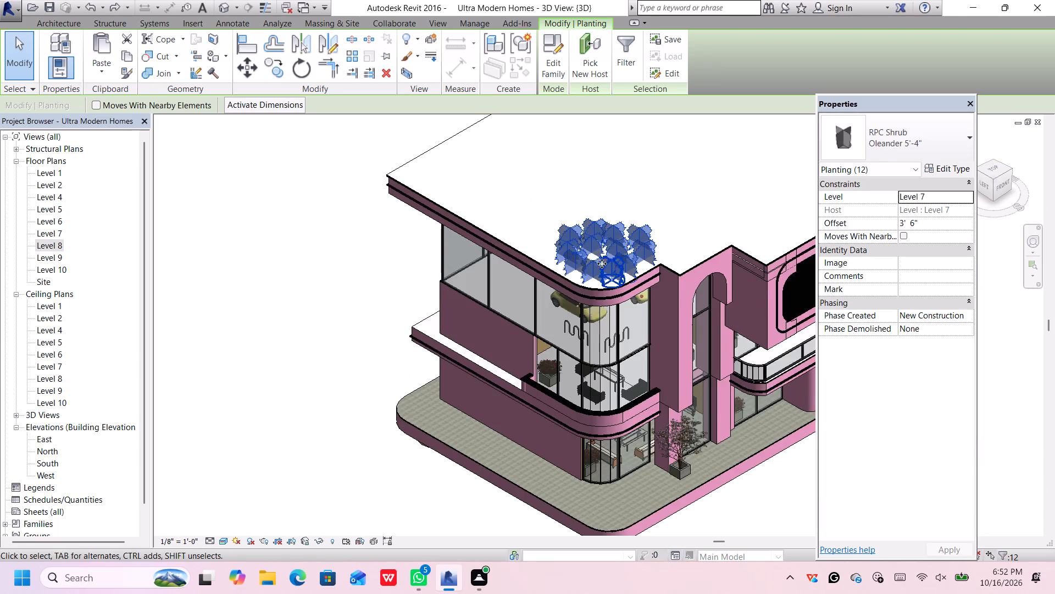
click(451, 372)
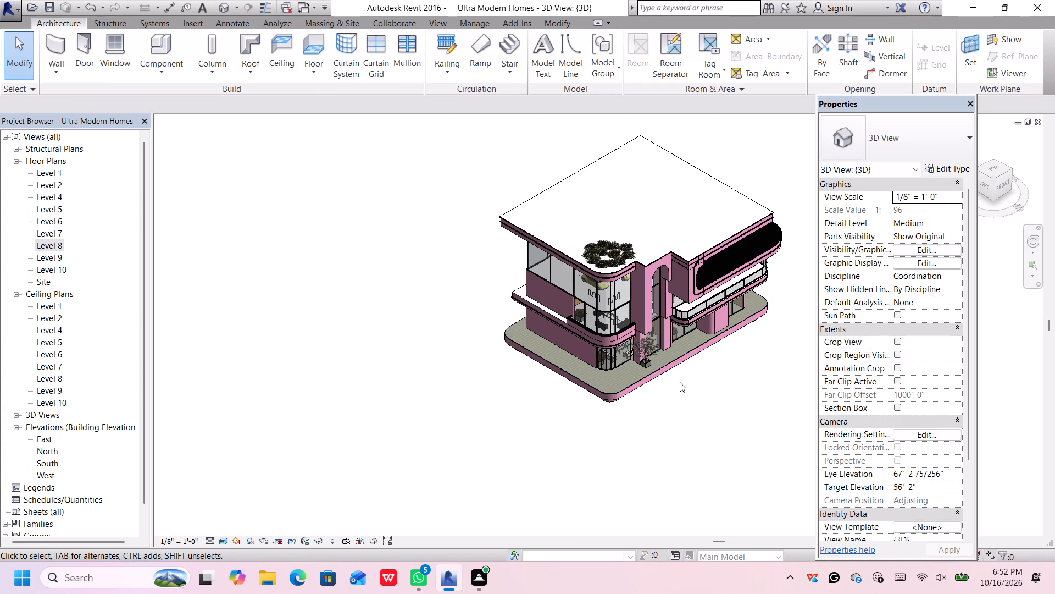
Examine the house exterior and the roof shrubs from a lower angled front view.
middle_drag(693, 398, 676, 357)
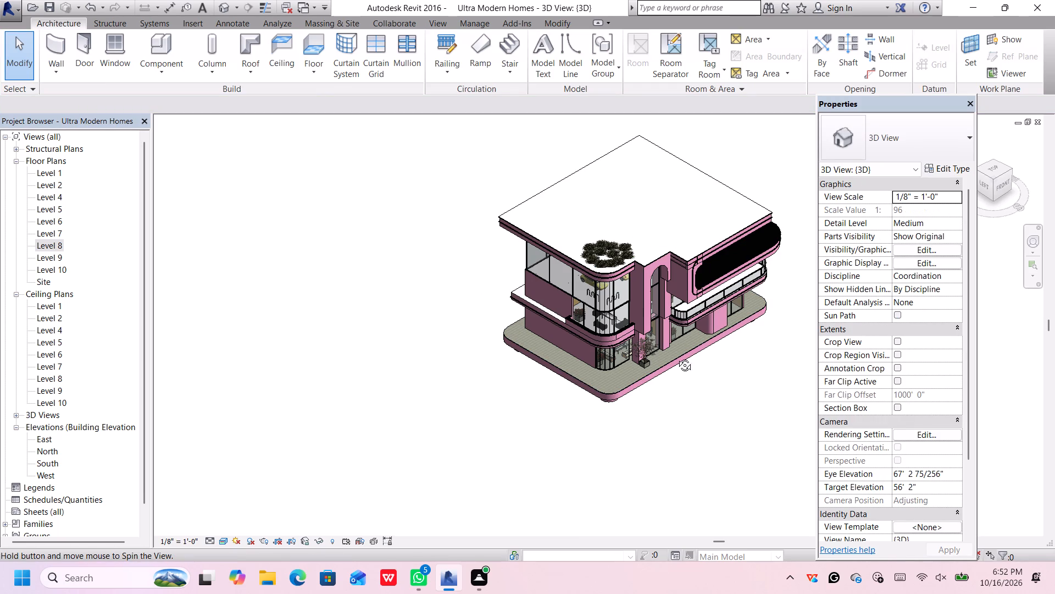
middle_drag(676, 357, 663, 284)
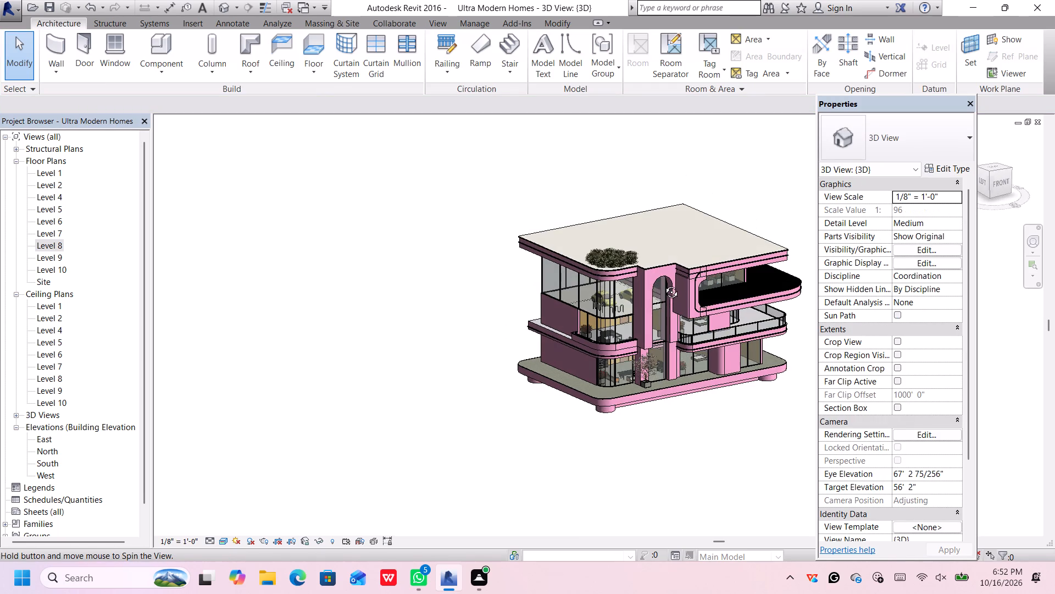
middle_drag(663, 284, 655, 273)
scroll(674, 371, up, 3)
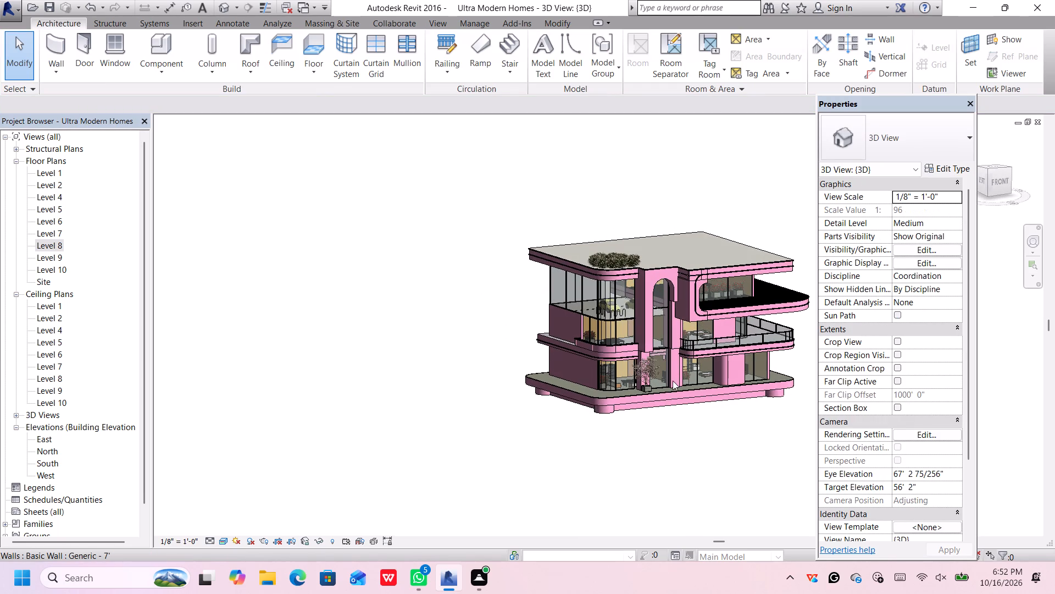
scroll(673, 381, up, 3)
scroll(745, 404, up, 1)
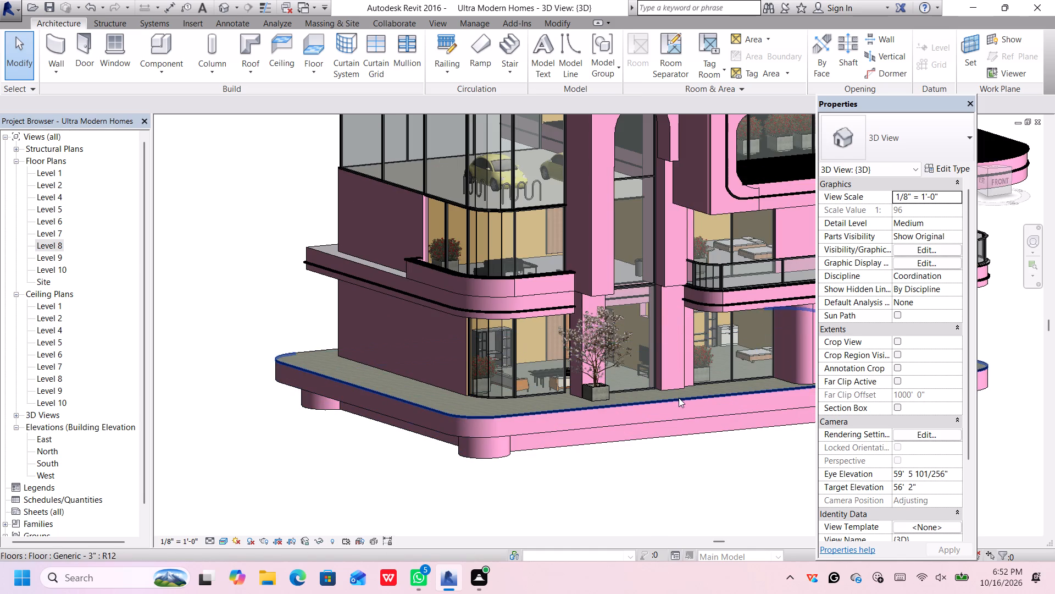
scroll(679, 398, down, 8)
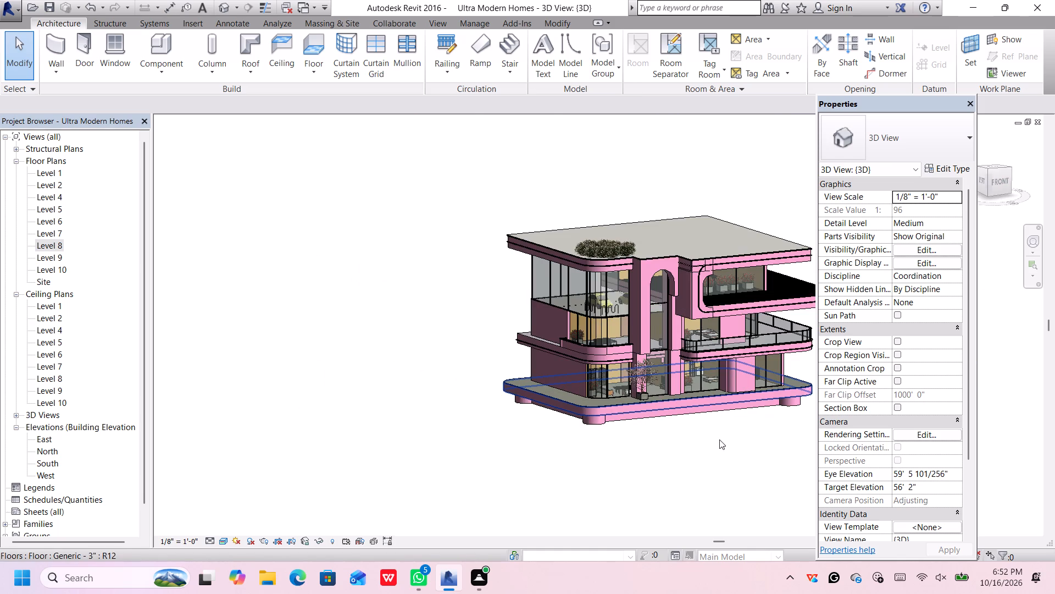
middle_drag(716, 442, 671, 436)
scroll(684, 430, up, 5)
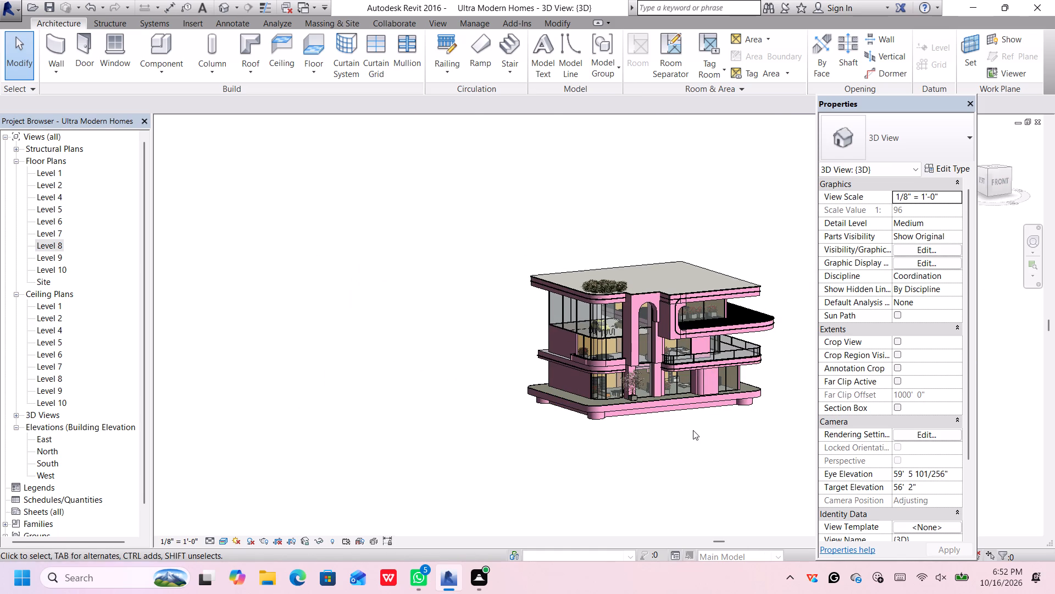
middle_drag(676, 408, 674, 451)
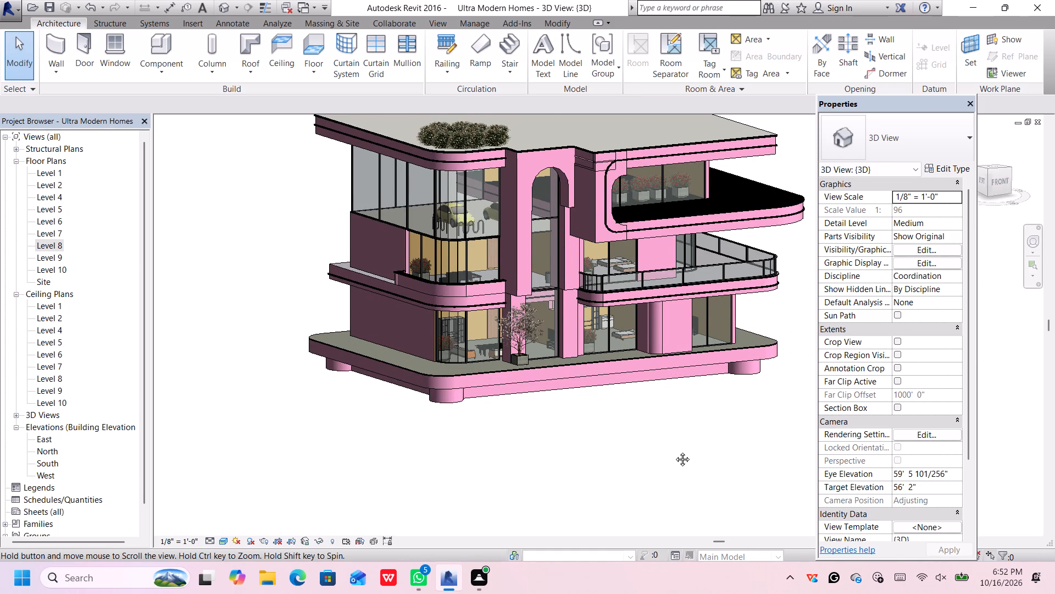
middle_drag(674, 451, 673, 471)
scroll(546, 481, up, 1)
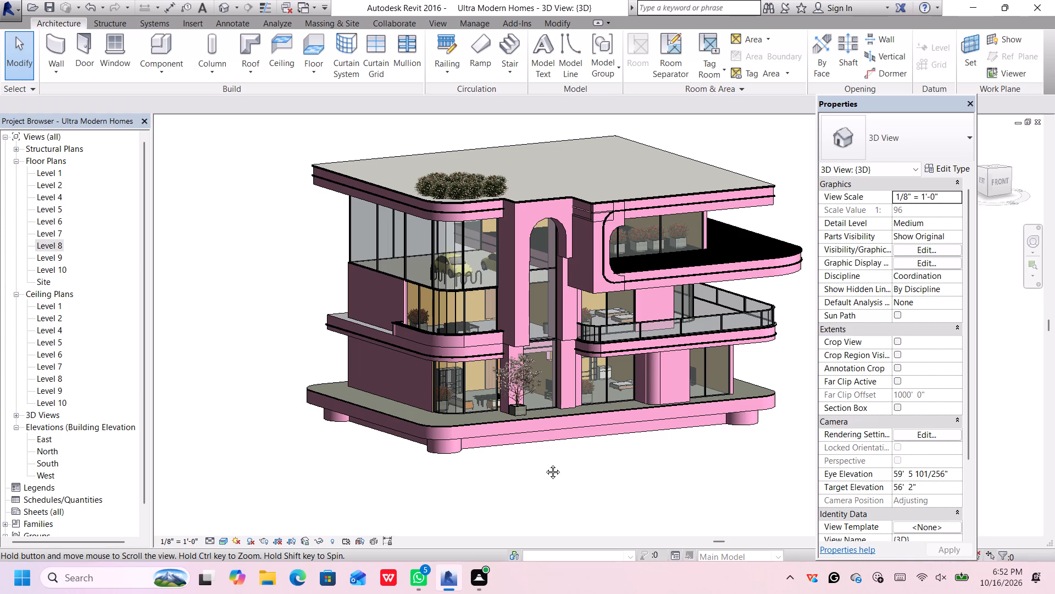
middle_drag(586, 456, 581, 459)
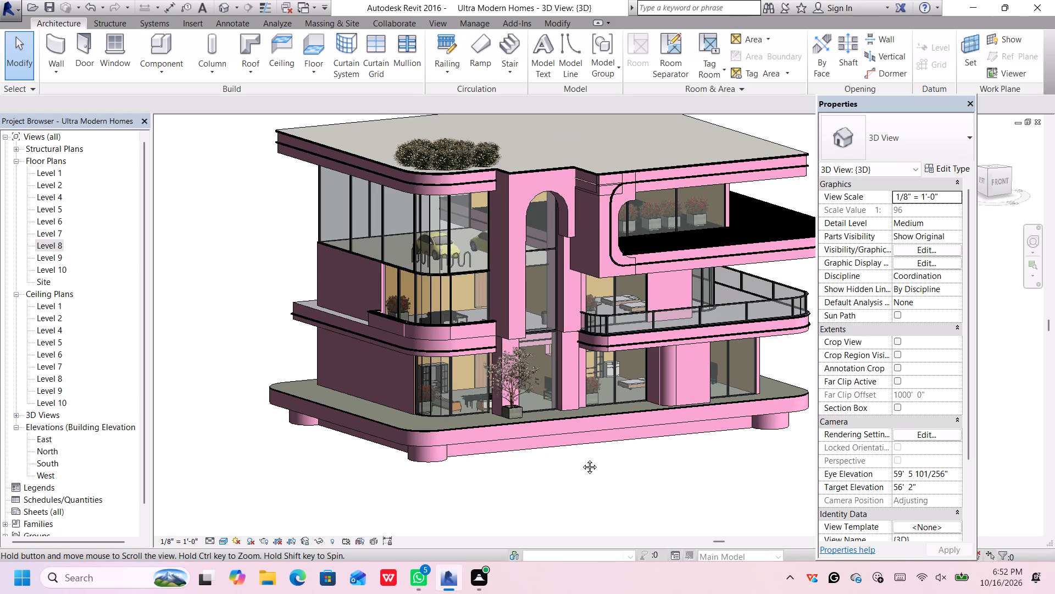
middle_drag(581, 459, 569, 492)
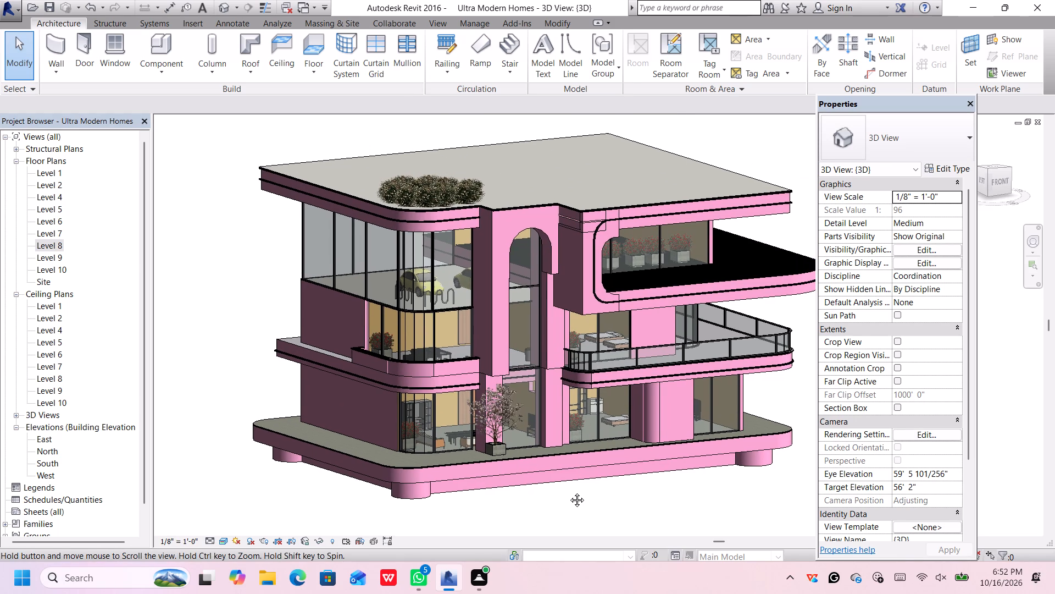
scroll(571, 497, up, 2)
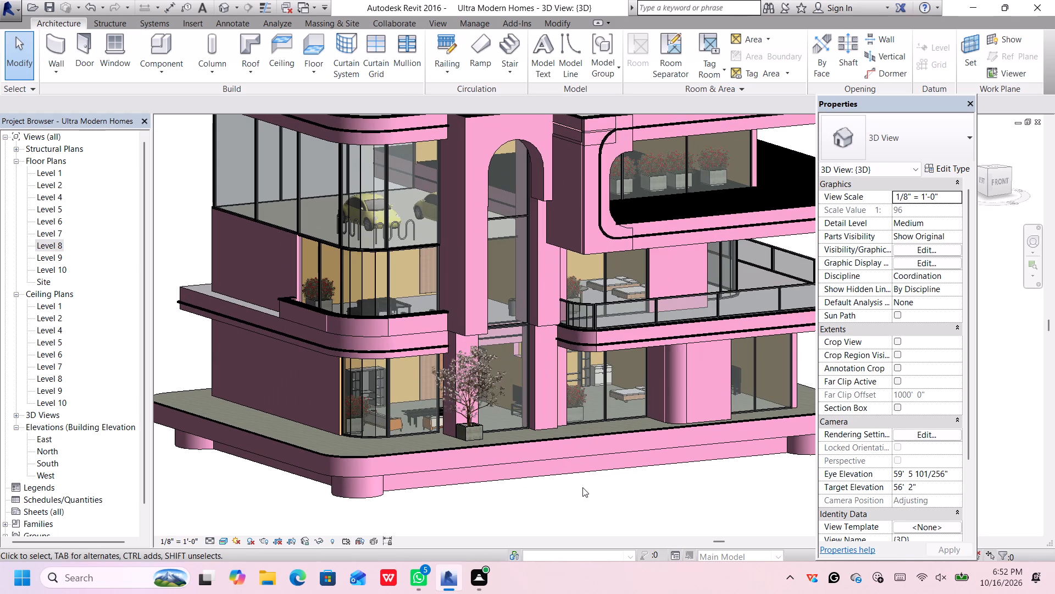
scroll(582, 486, down, 5)
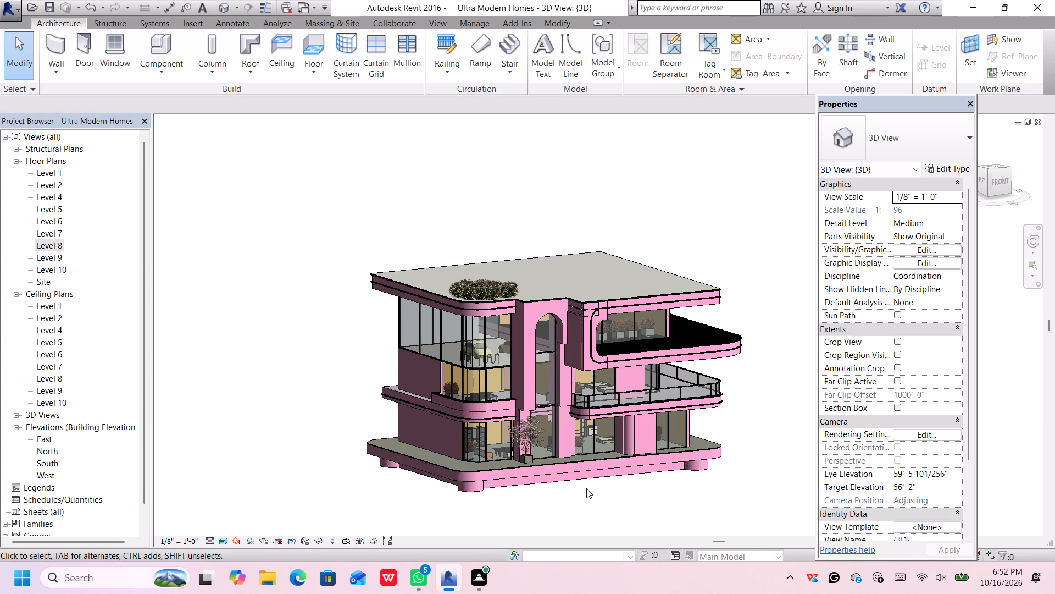
scroll(586, 489, up, 4)
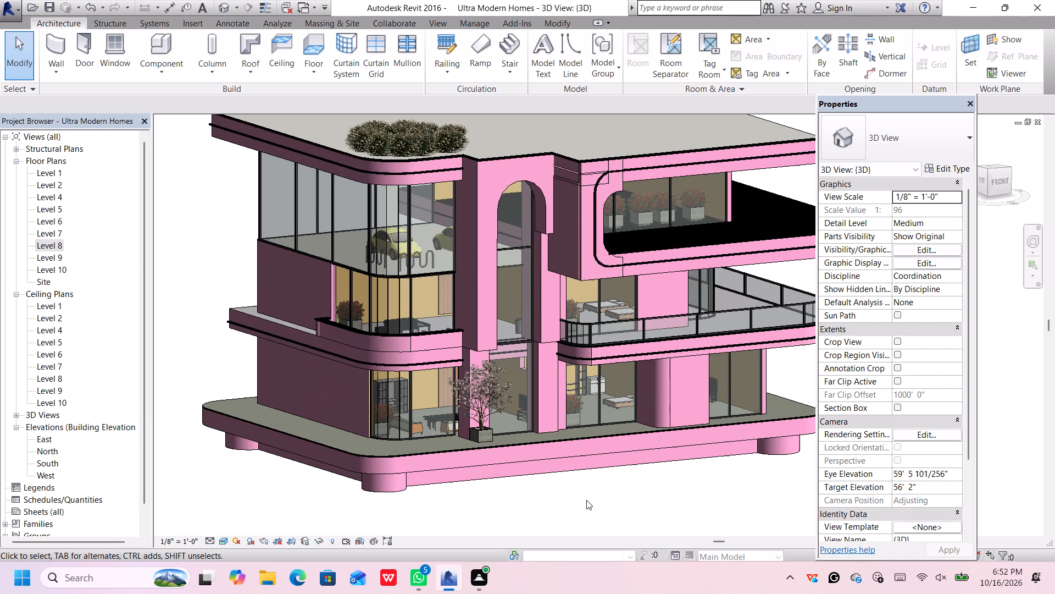
scroll(588, 478, down, 1)
middle_drag(587, 478, 593, 502)
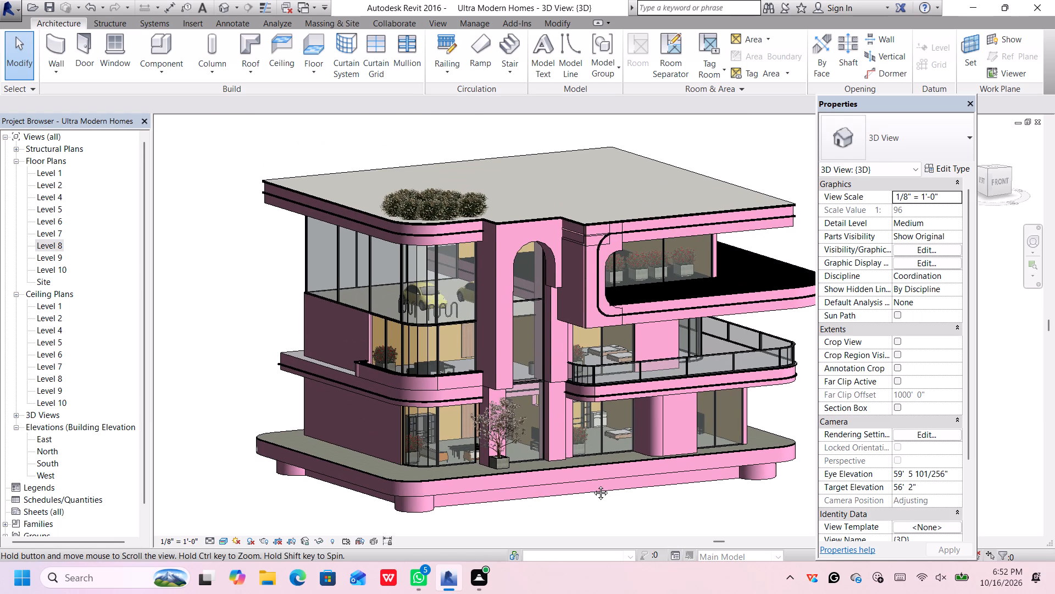
middle_drag(592, 486, 596, 499)
scroll(596, 499, up, 2)
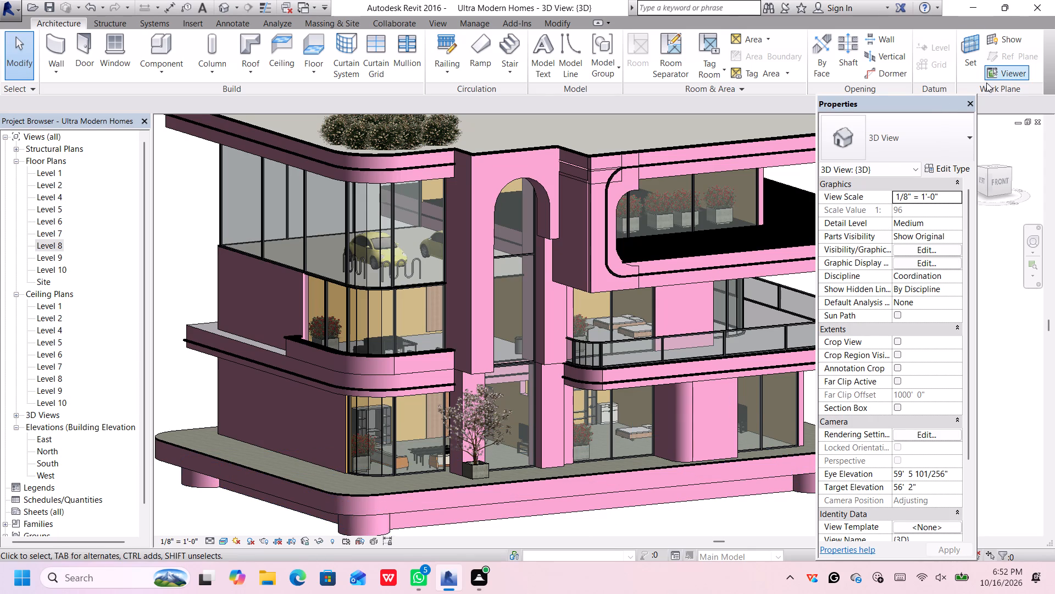
Close the Properties palette to free the 3D view.
click(971, 98)
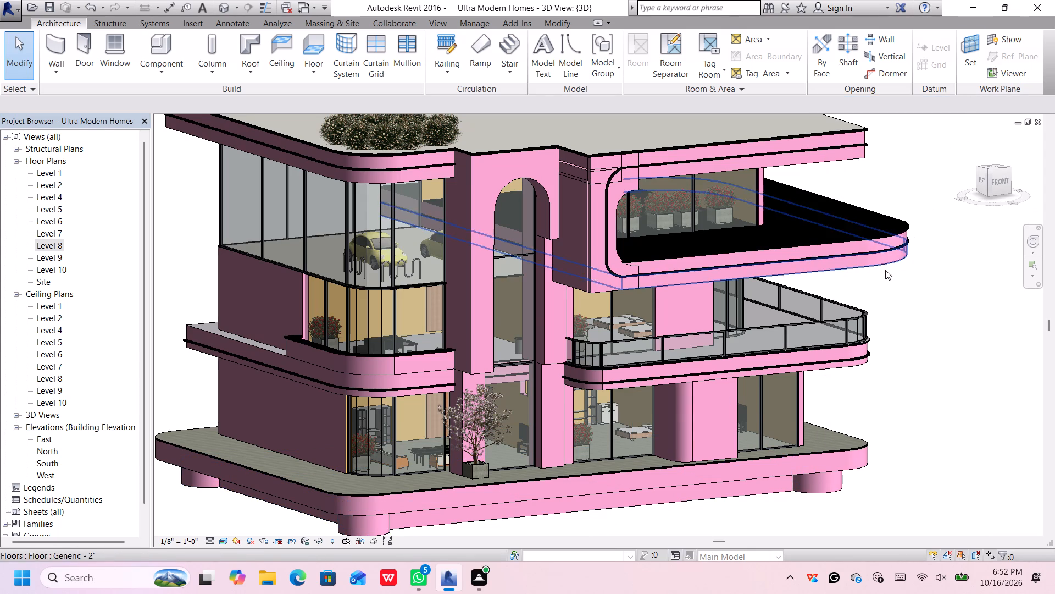
Select the narrow ground-floor Generic - 7' wall behind the potted tree.
middle_drag(914, 359, 917, 359)
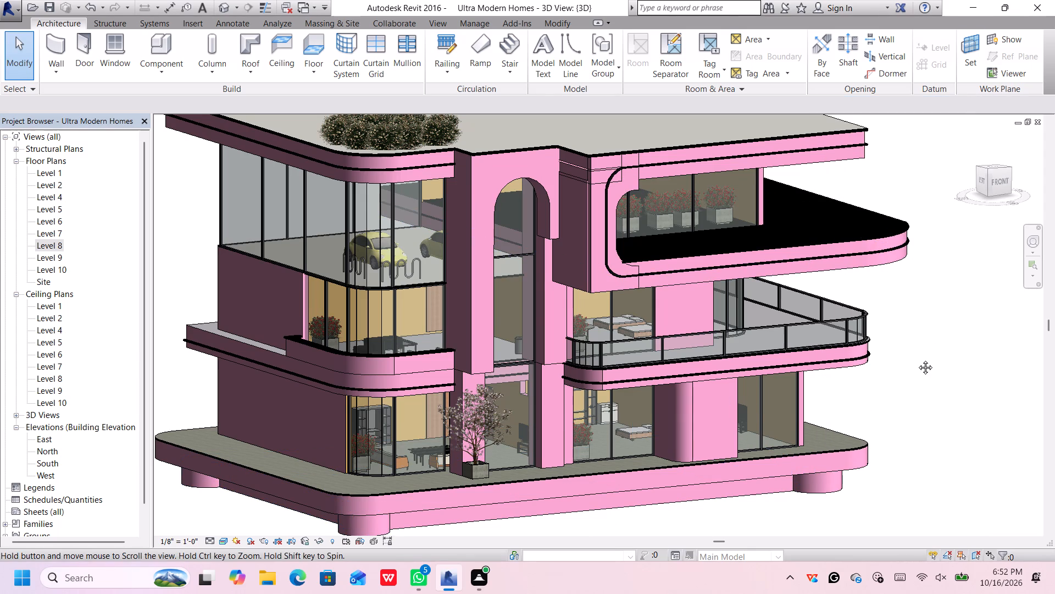
middle_drag(917, 359, 940, 360)
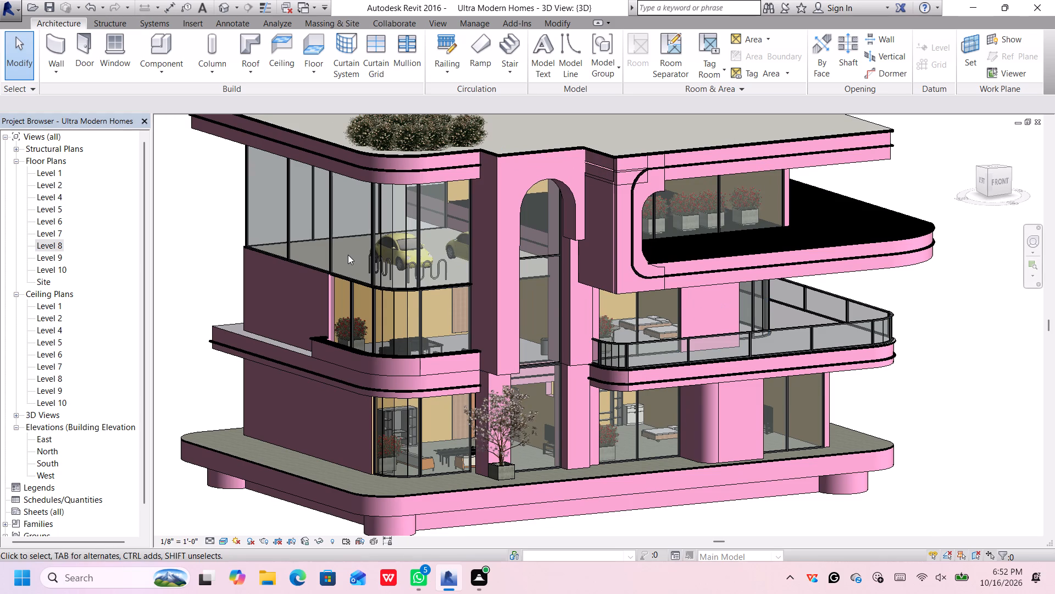
click(487, 381)
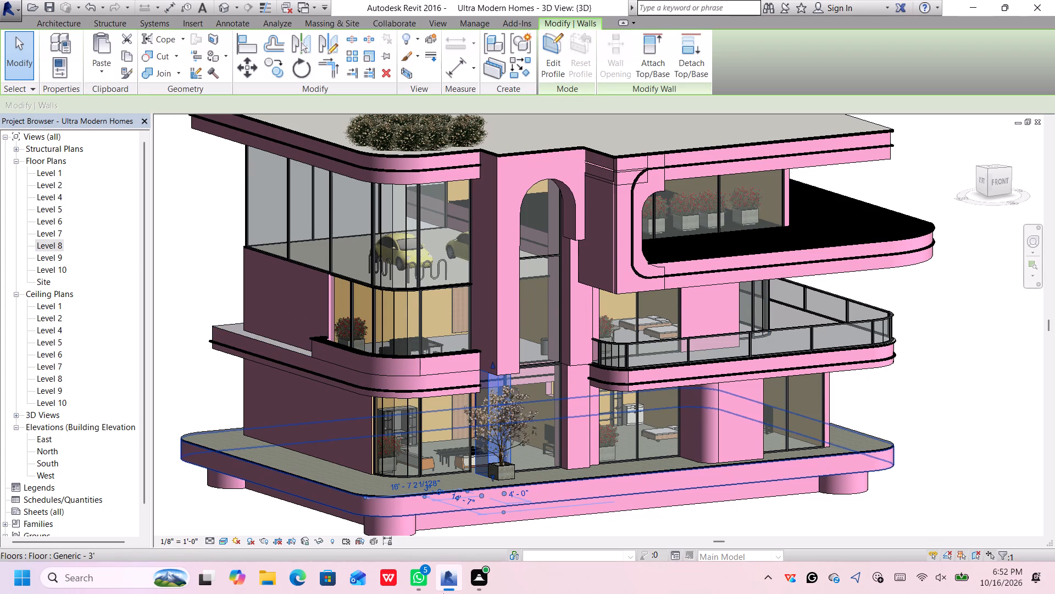
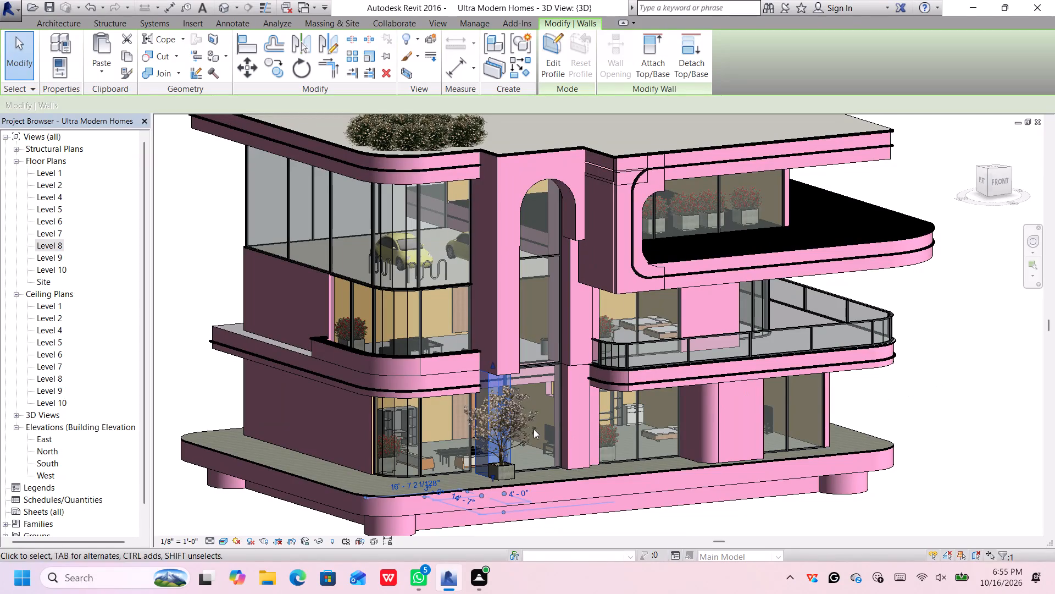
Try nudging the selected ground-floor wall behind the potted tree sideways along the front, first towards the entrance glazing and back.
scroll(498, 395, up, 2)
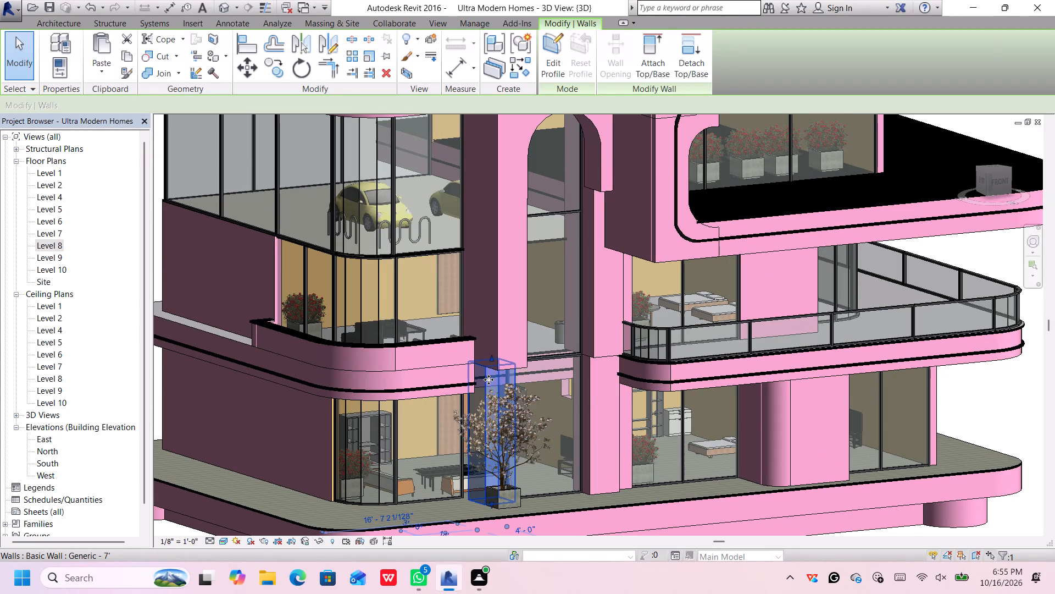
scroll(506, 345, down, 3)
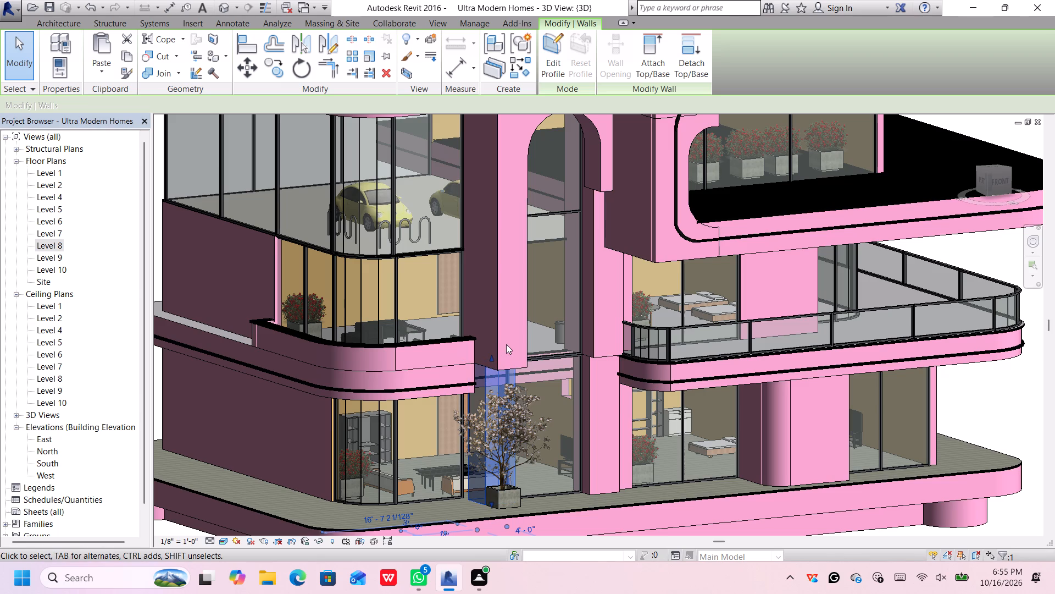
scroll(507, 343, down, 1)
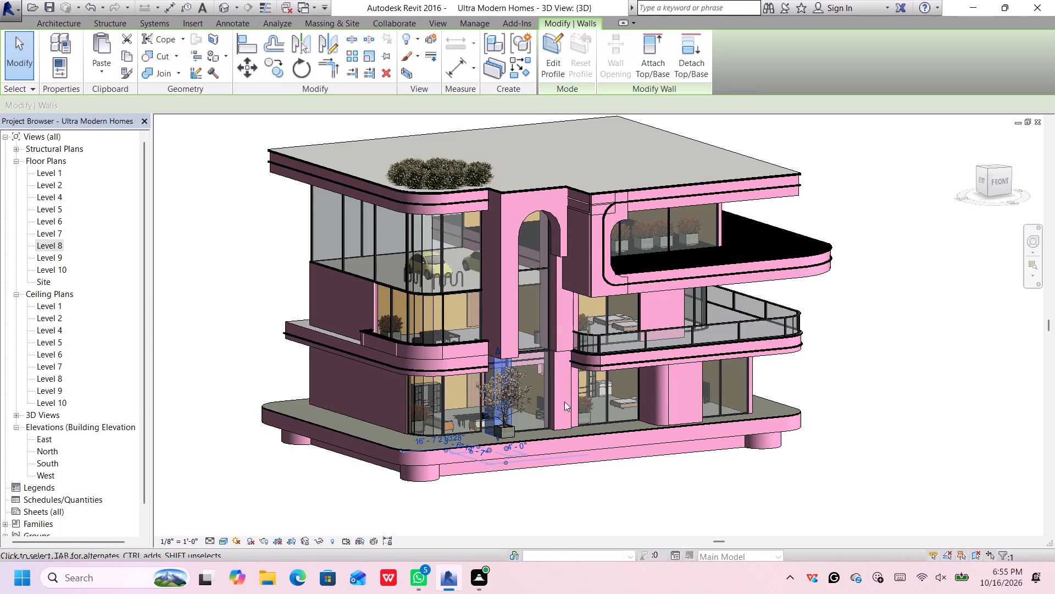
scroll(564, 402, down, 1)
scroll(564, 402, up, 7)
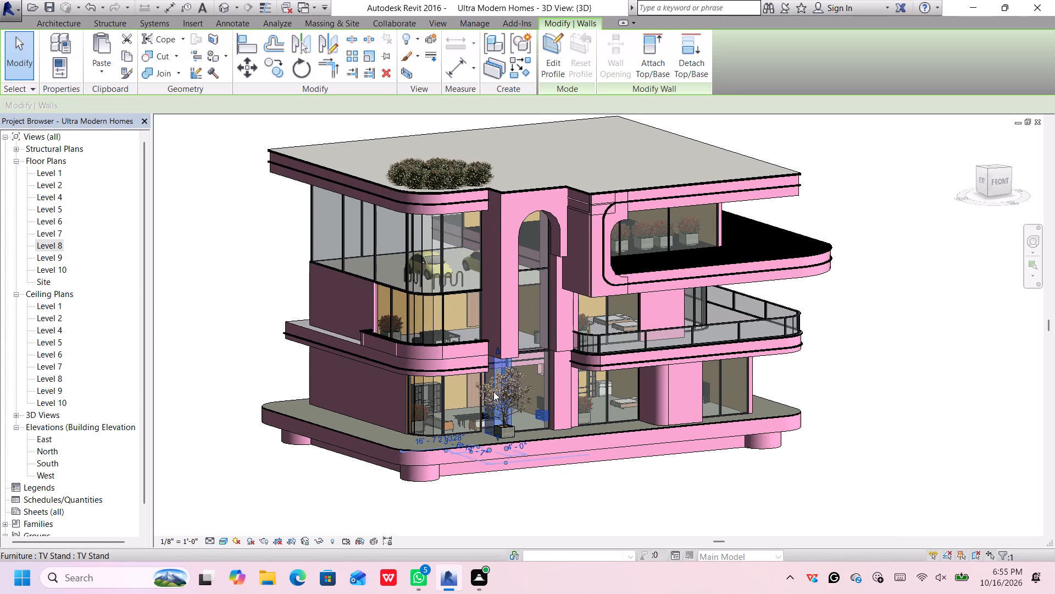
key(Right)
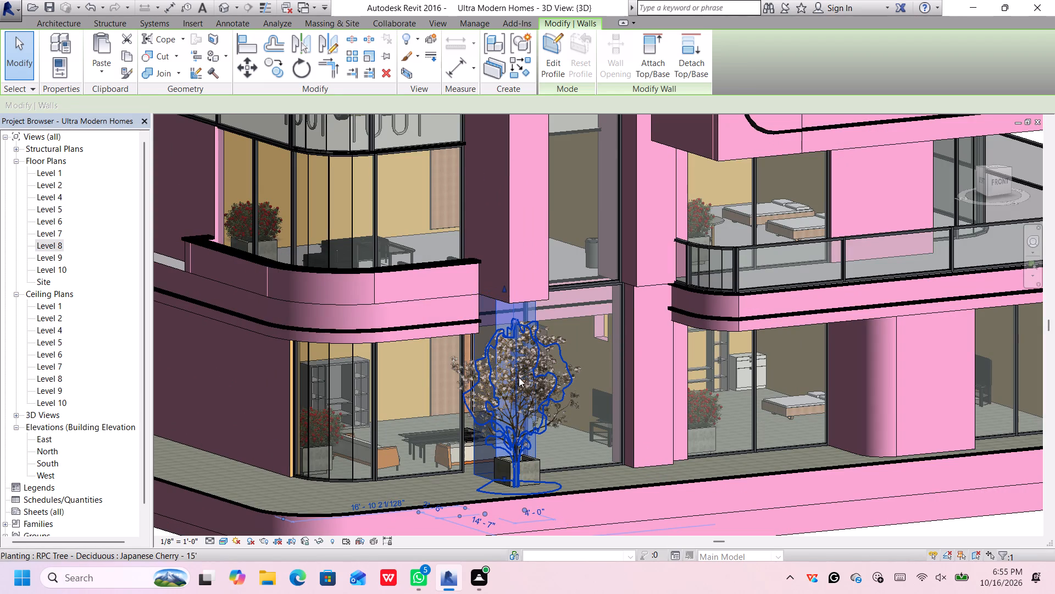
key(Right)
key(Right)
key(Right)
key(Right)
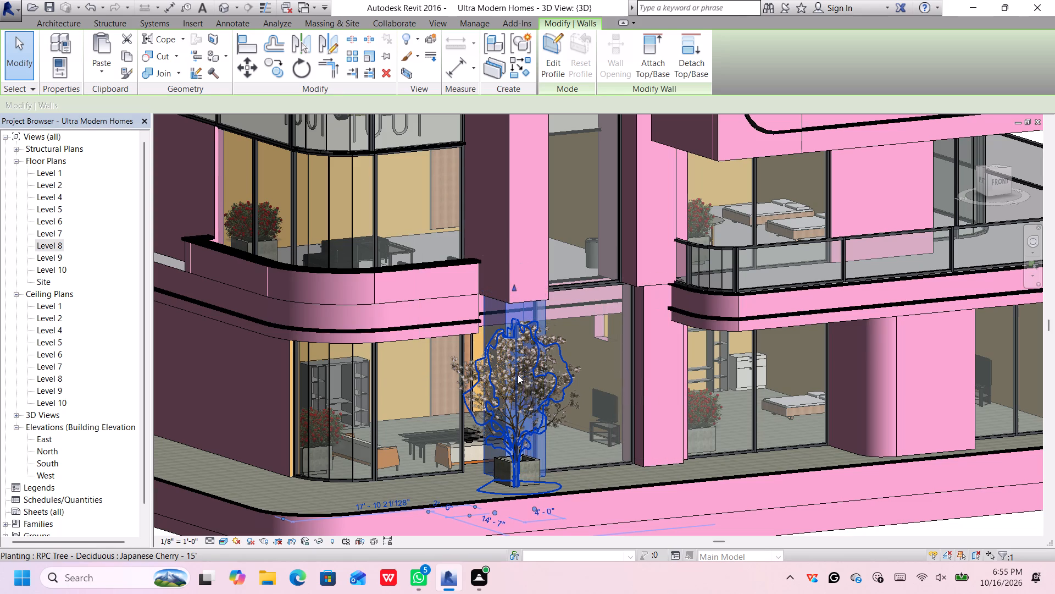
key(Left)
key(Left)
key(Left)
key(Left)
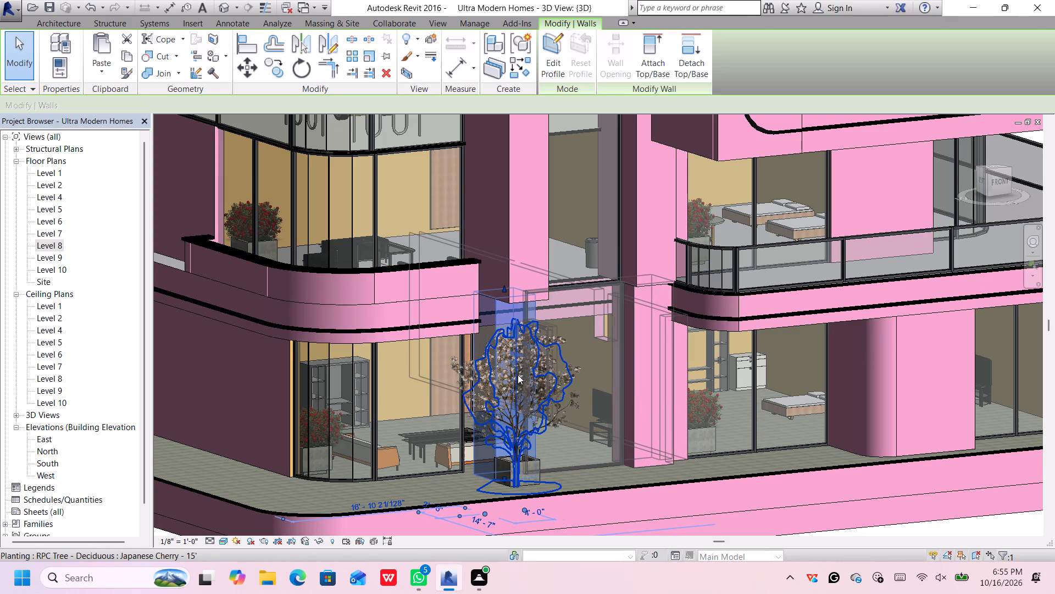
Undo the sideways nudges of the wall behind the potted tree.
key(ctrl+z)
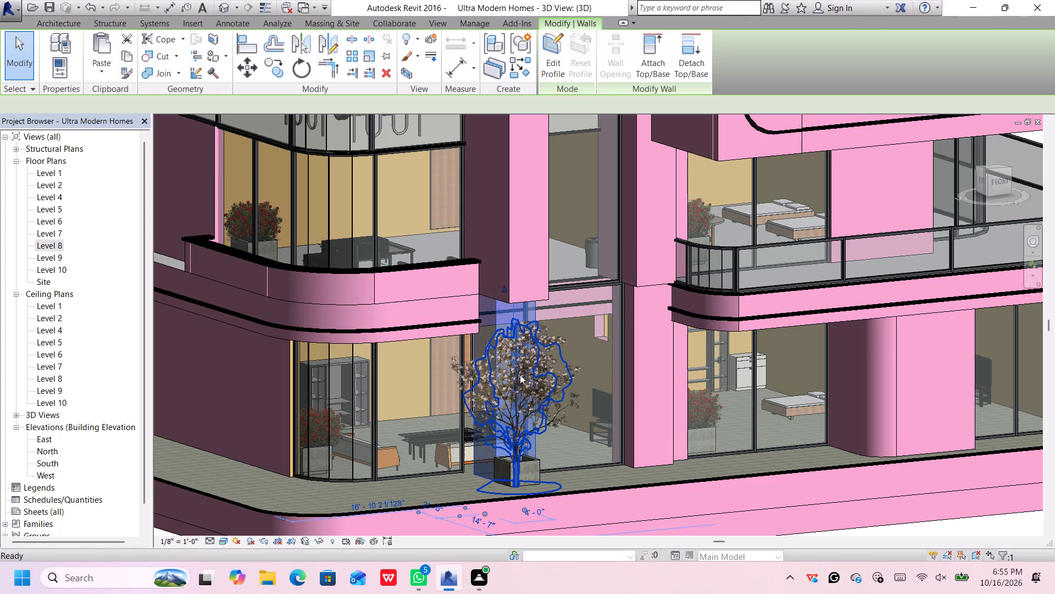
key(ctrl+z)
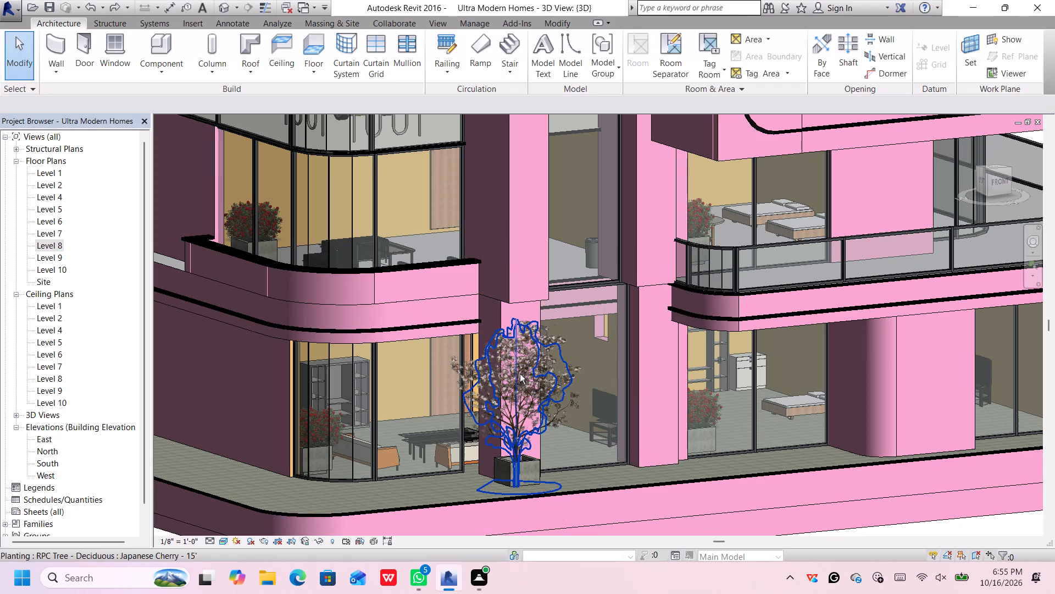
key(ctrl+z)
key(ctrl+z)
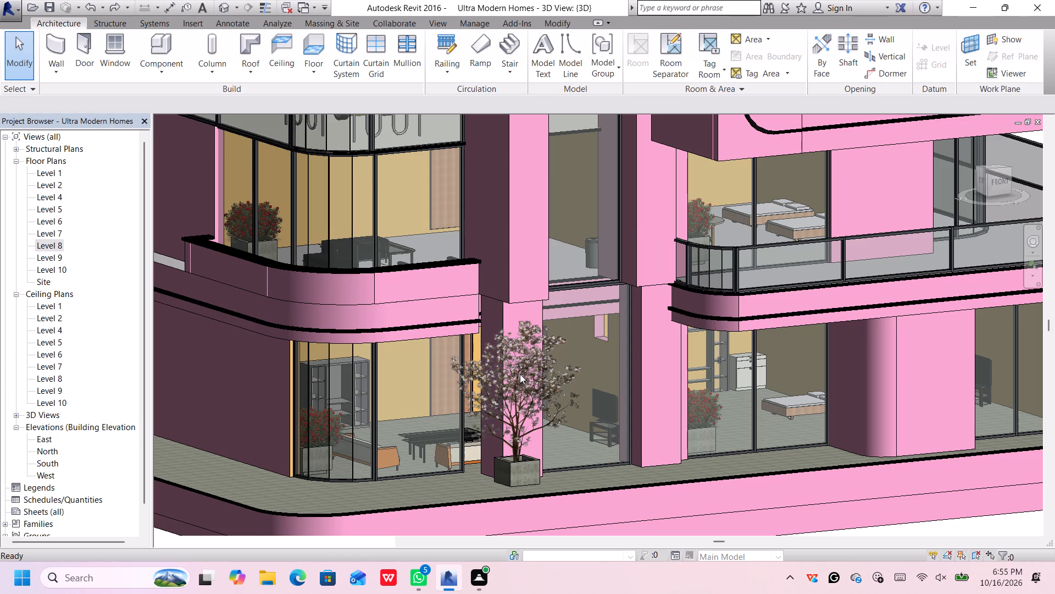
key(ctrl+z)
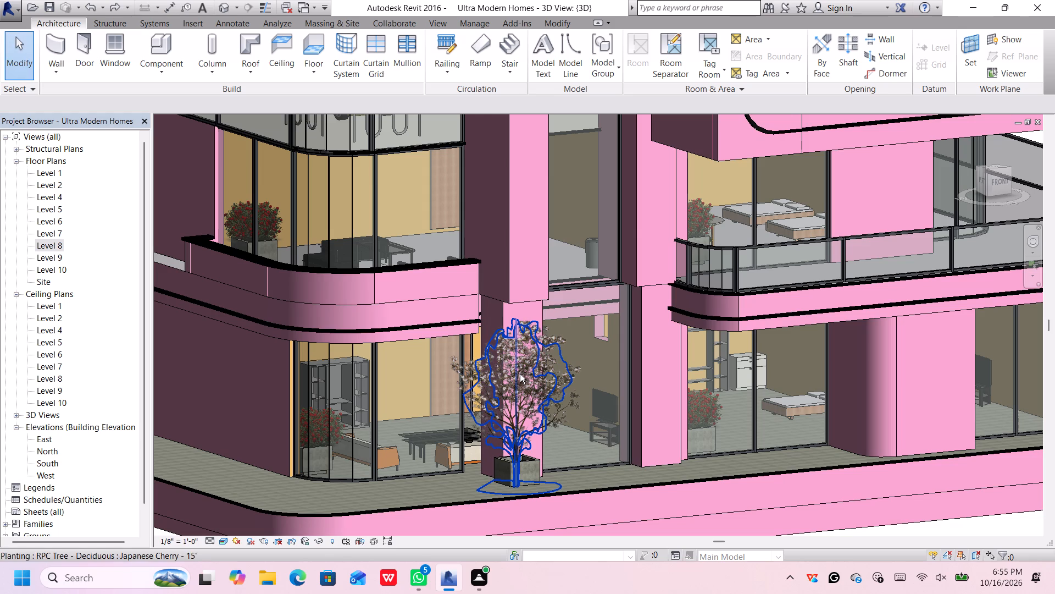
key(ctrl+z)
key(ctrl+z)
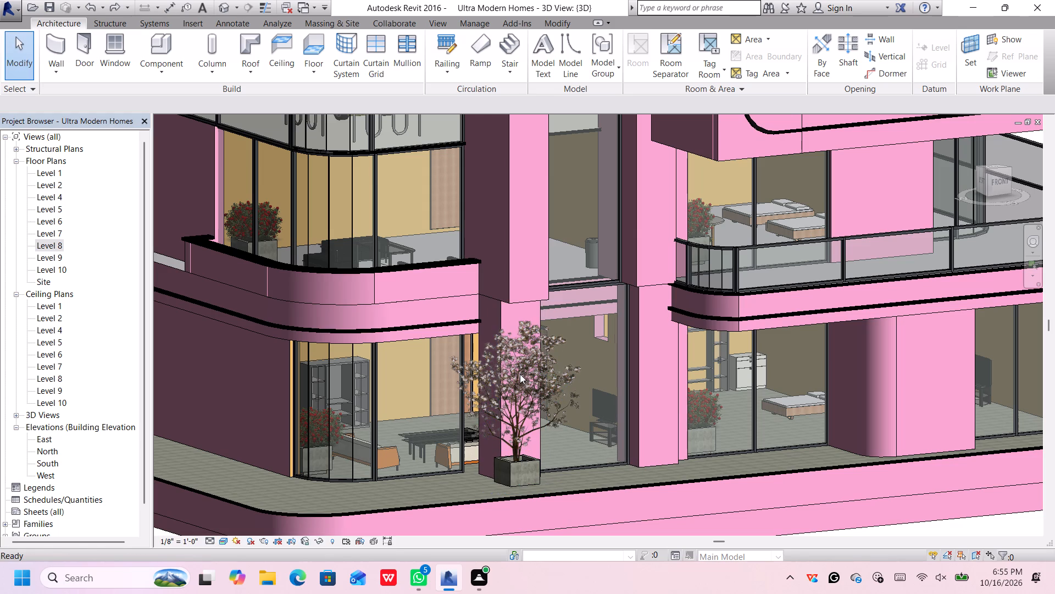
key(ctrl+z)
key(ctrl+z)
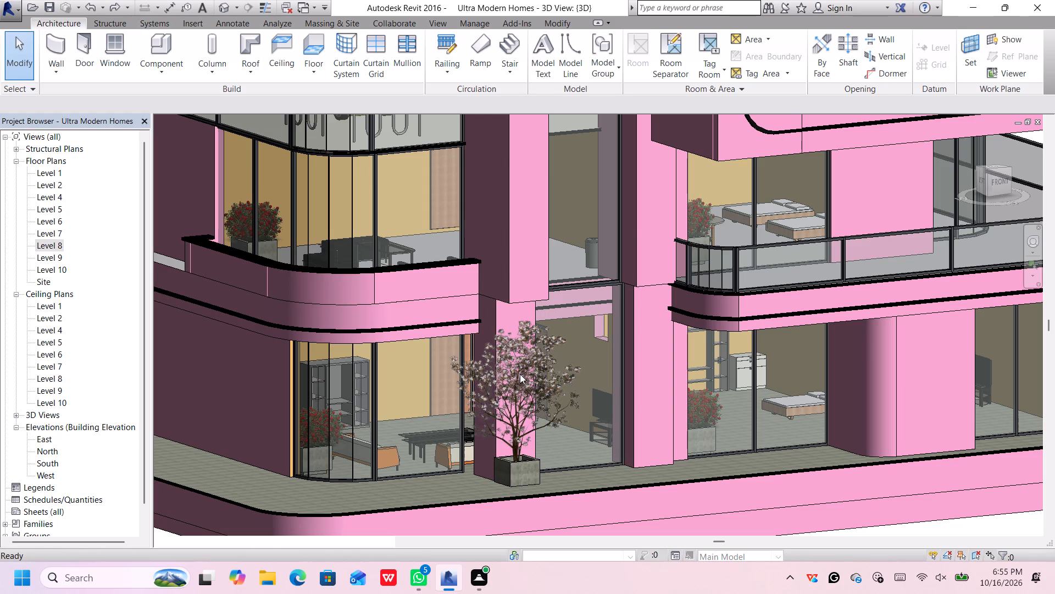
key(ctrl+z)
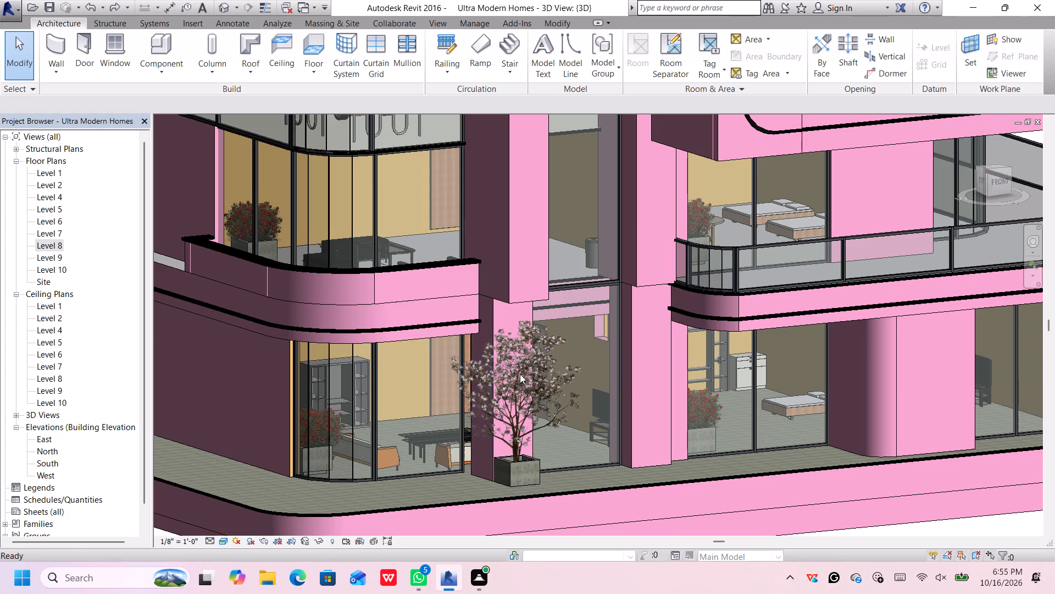
Select the ground-floor Generic - 7' wall across the entrance from the potted tree and nudge it forward towards the terrace edge.
scroll(517, 395, down, 16)
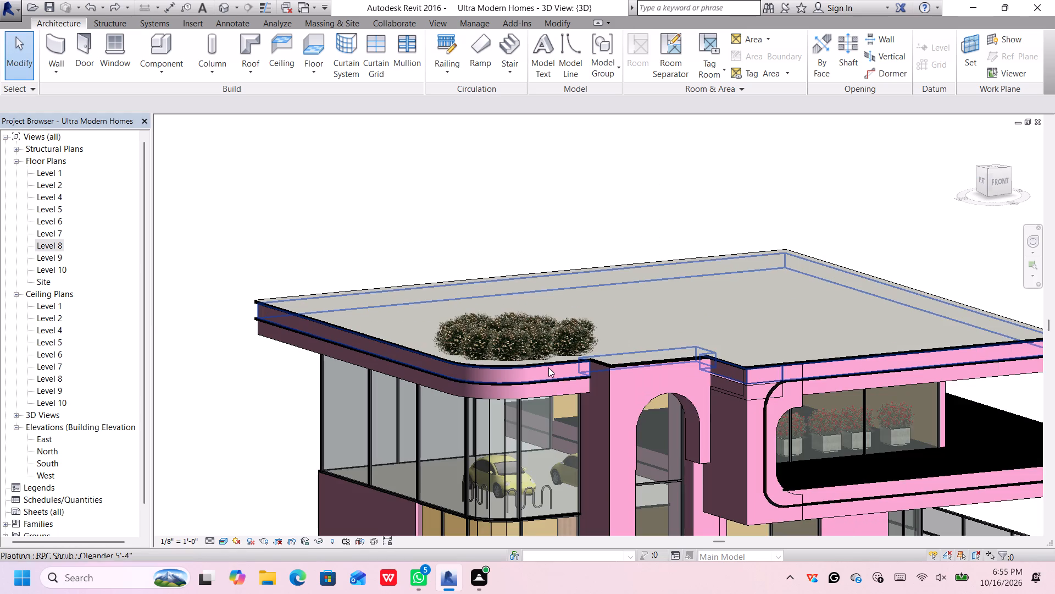
scroll(548, 367, down, 2)
scroll(638, 363, down, 4)
scroll(657, 389, up, 2)
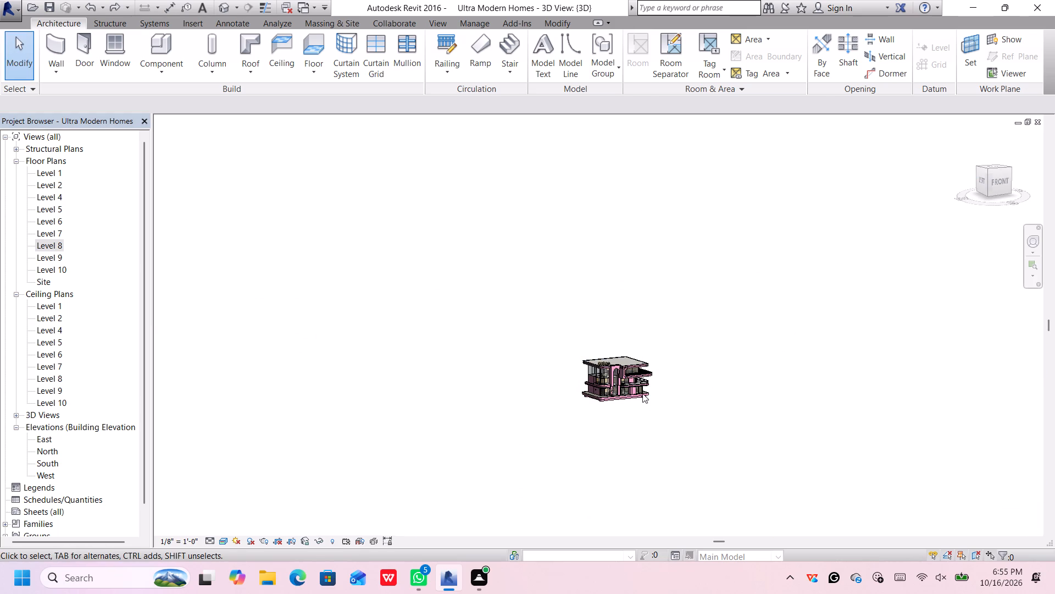
scroll(642, 393, up, 17)
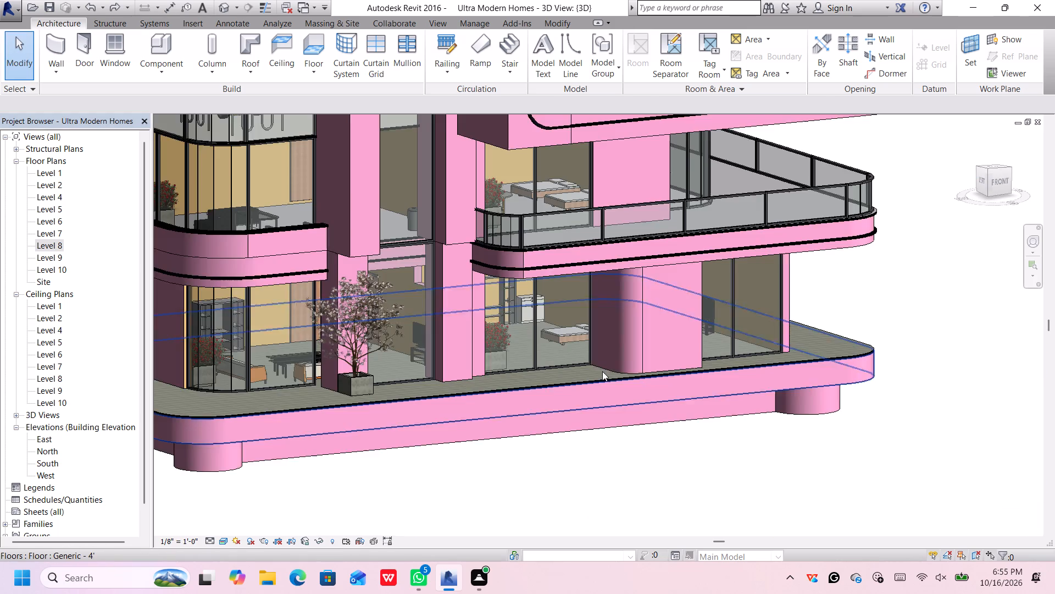
scroll(598, 369, up, 1)
click(420, 288)
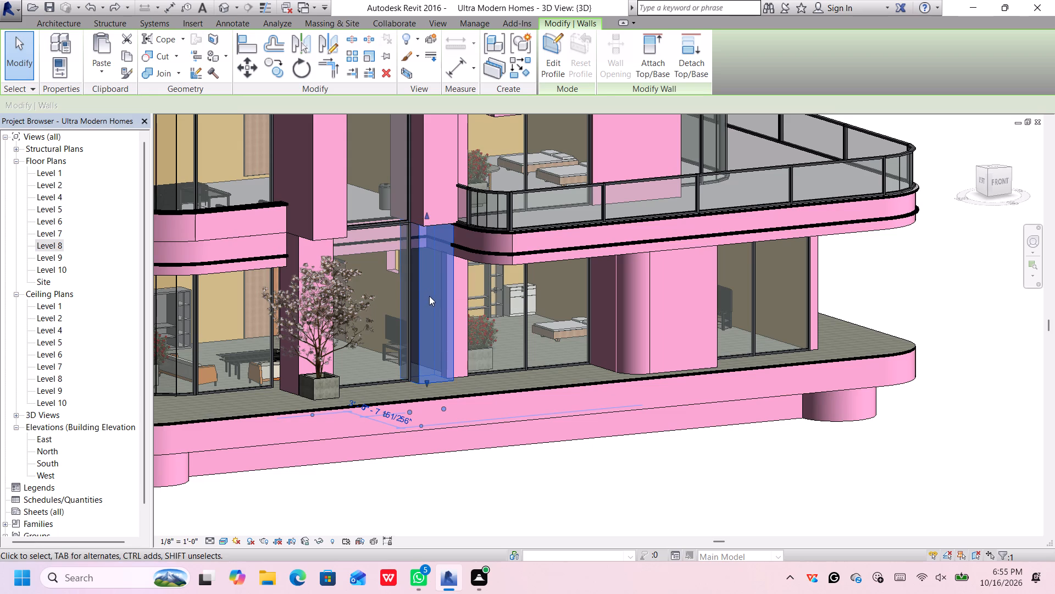
scroll(419, 378, up, 6)
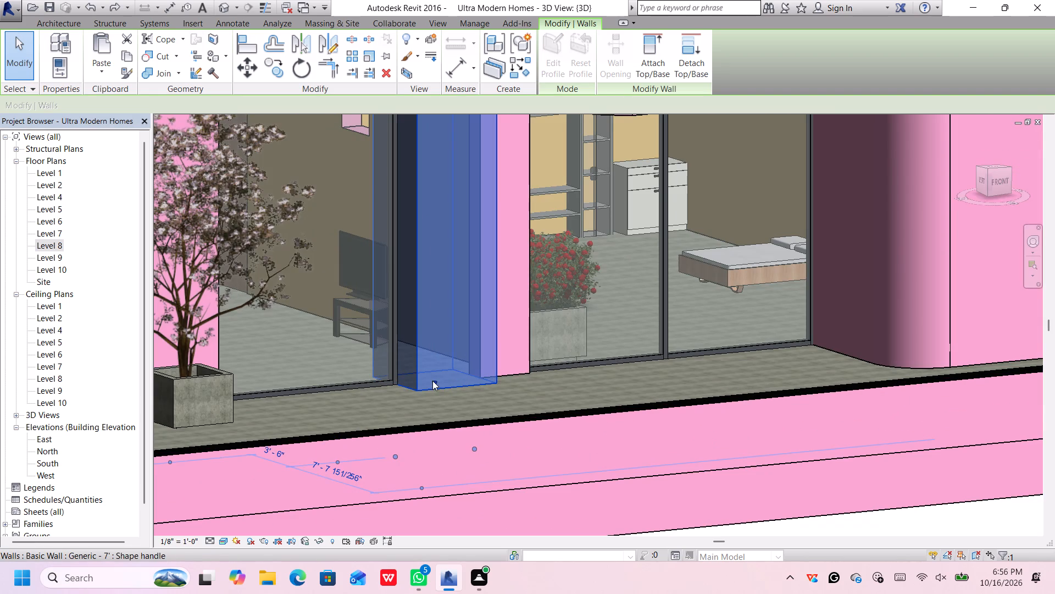
scroll(434, 381, down, 6)
key(Right)
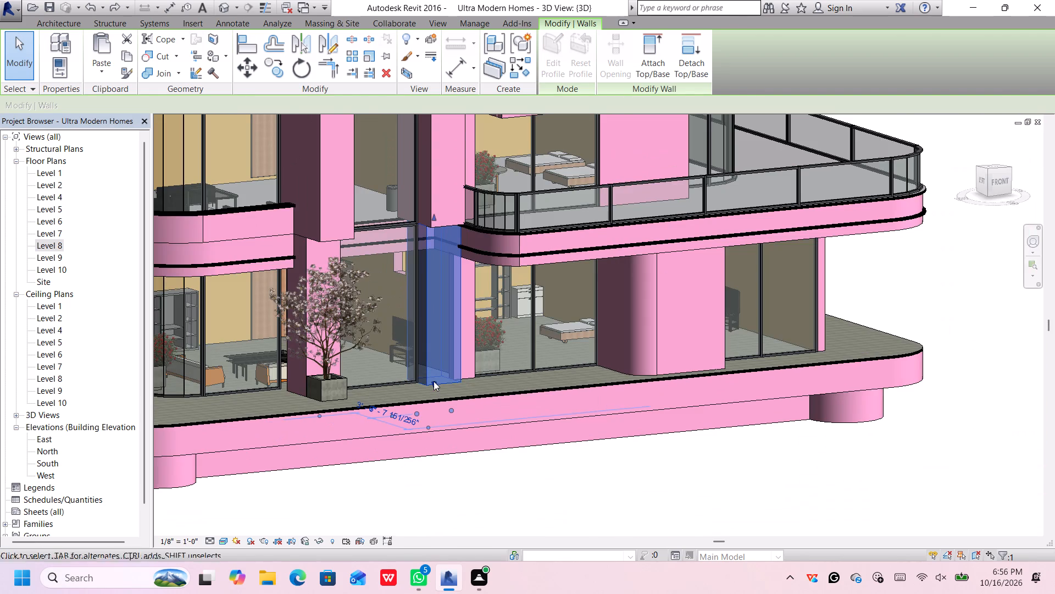
key(Left)
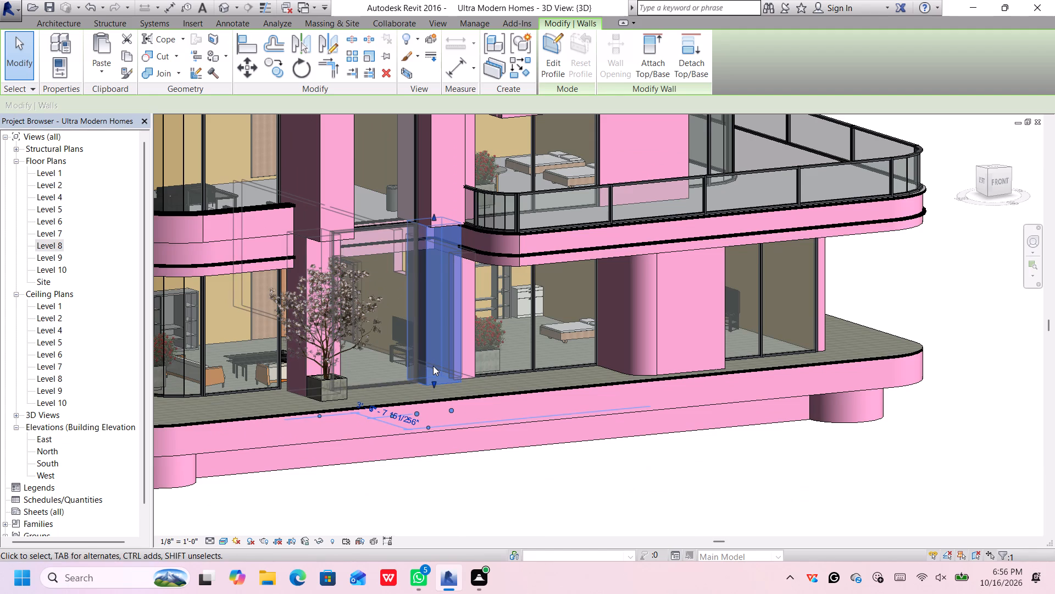
key(Up)
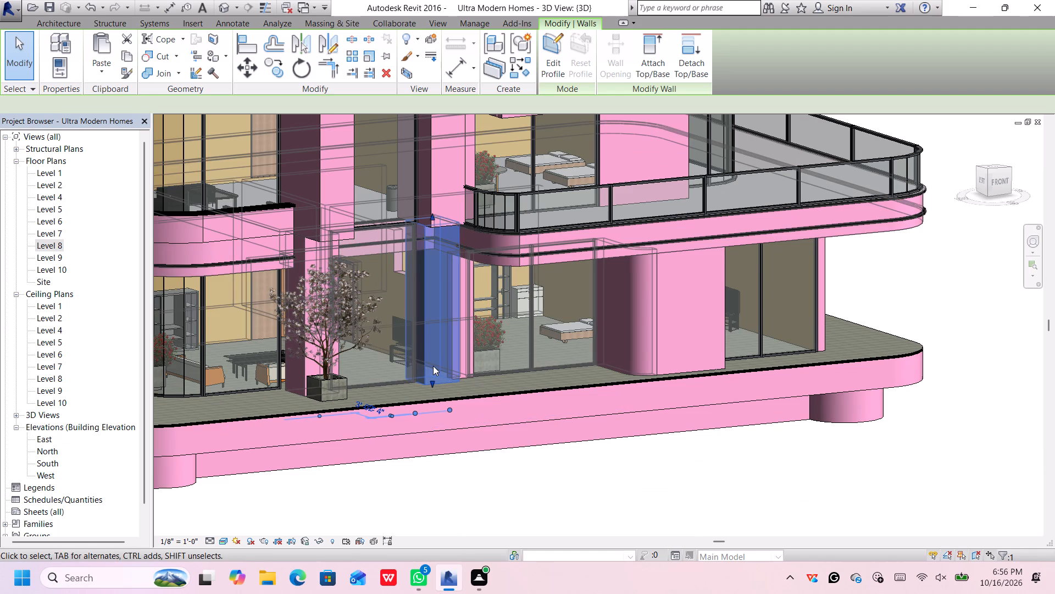
key(Down)
key(Down)
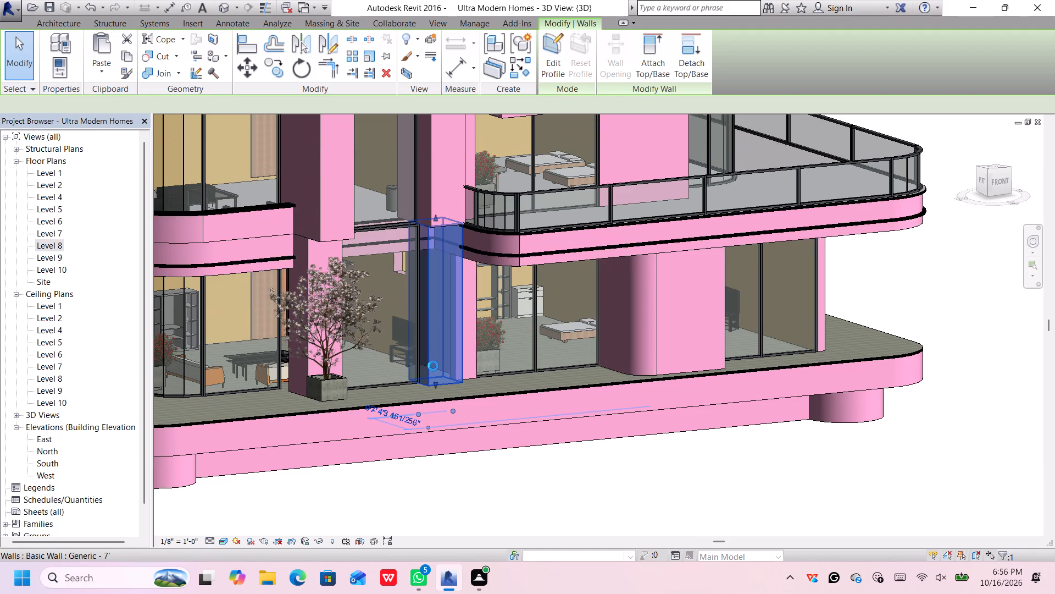
key(Down)
key(Down)
key(Down)
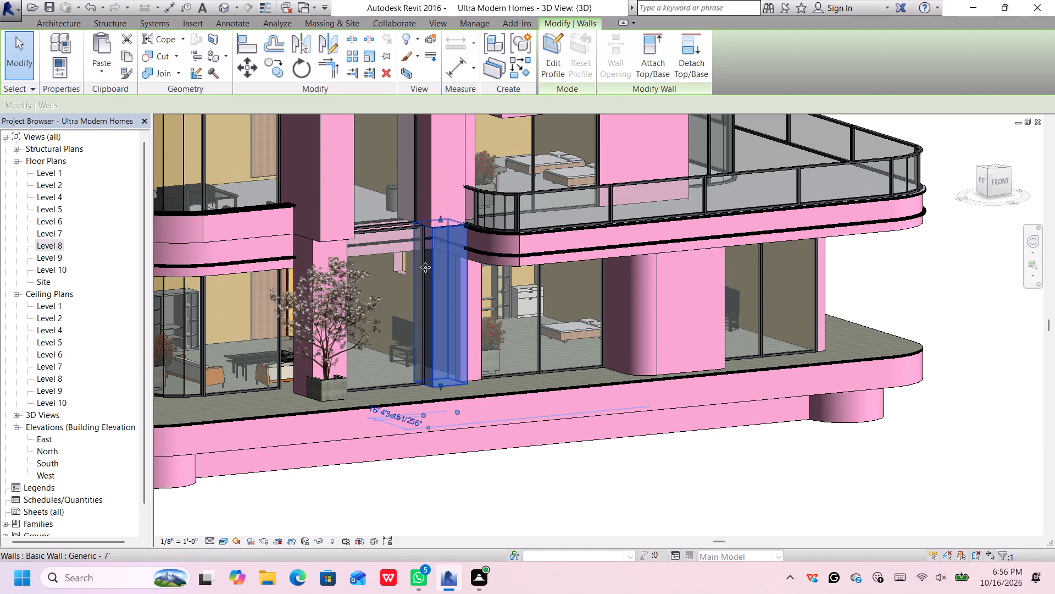
key(Down)
key(Down)
key(Down)
Dismiss the pop-up notification and nudge the selected entrance wall back until its face lines up beneath the upper-floor pier.
scroll(456, 243, up, 2)
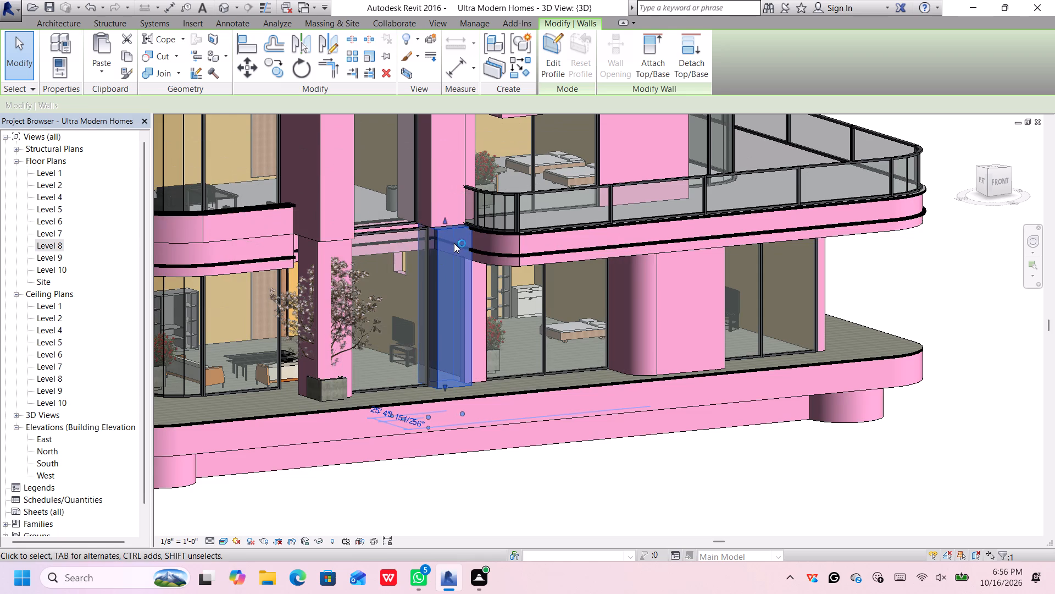
scroll(454, 243, up, 6)
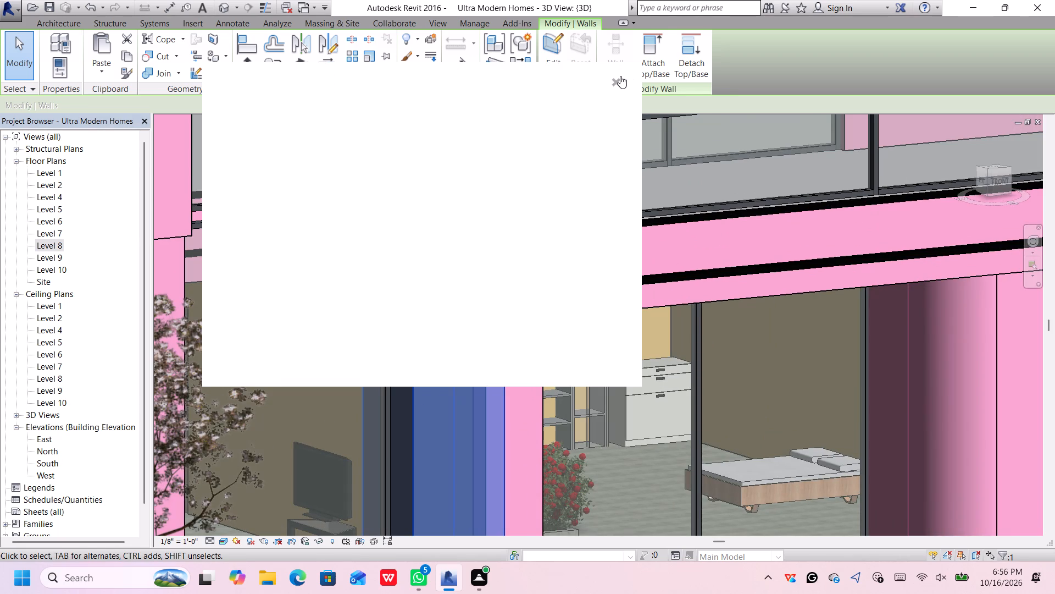
click(619, 80)
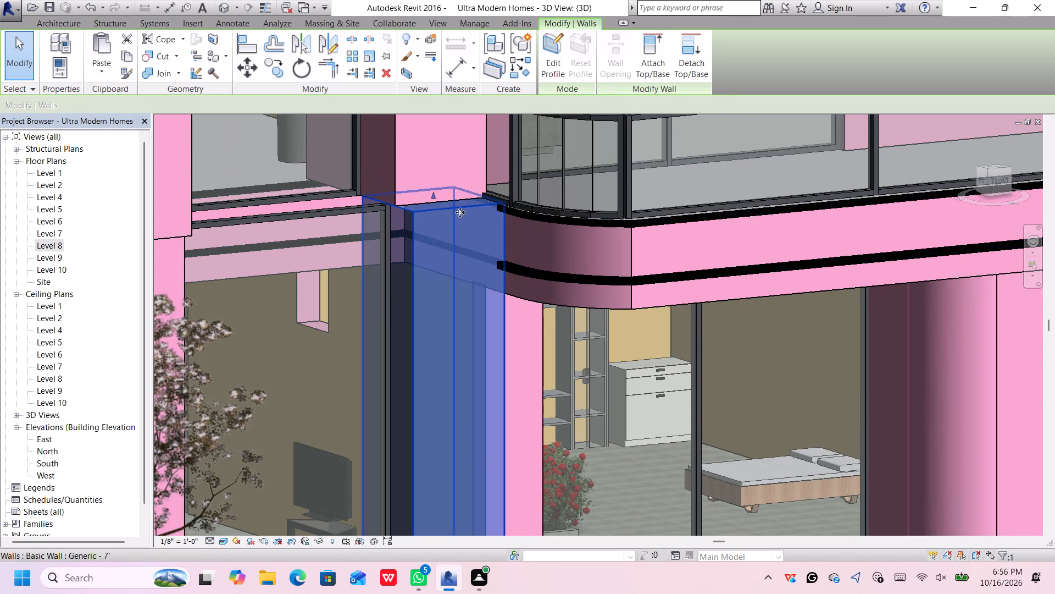
key(Up)
key(Up)
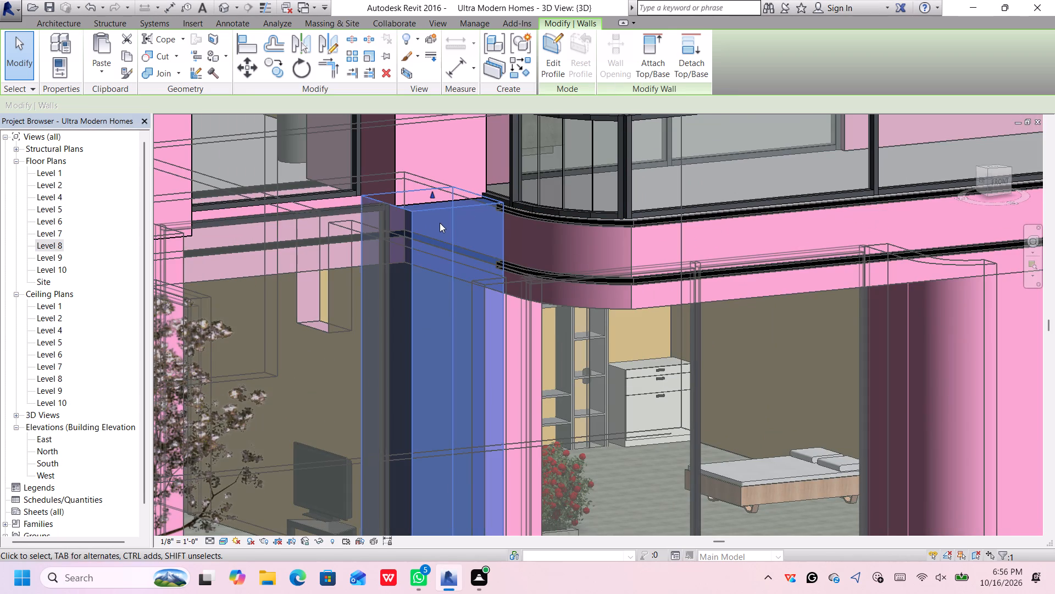
key(Up)
key(Up)
key(Up)
key(Up)
key(Up)
key(Up)
key(Up)
key(Up)
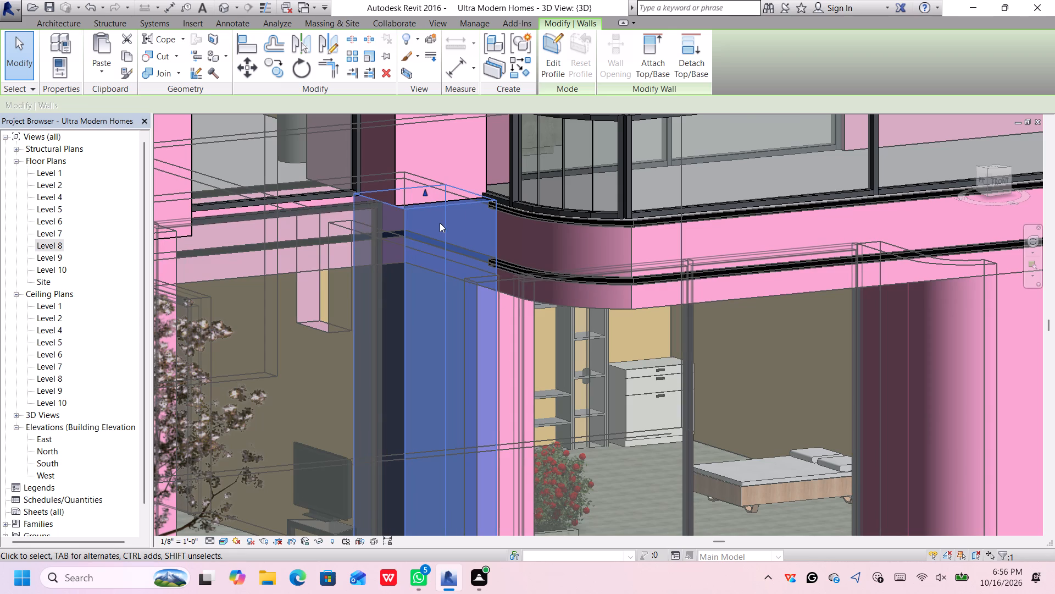
key(Up)
key(Up)
key(Up)
key(Up)
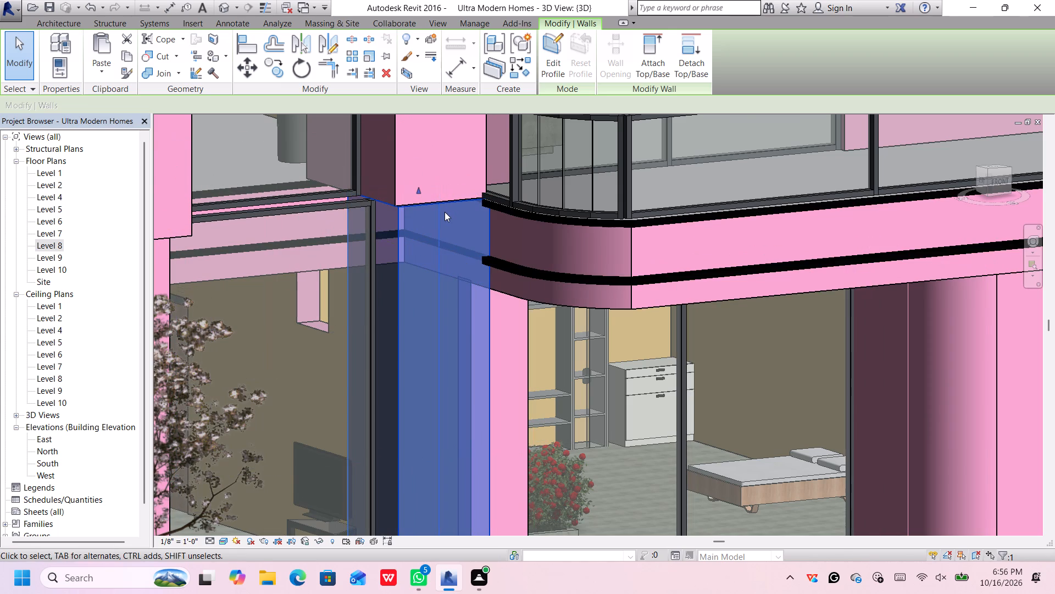
key(Up)
key(Up)
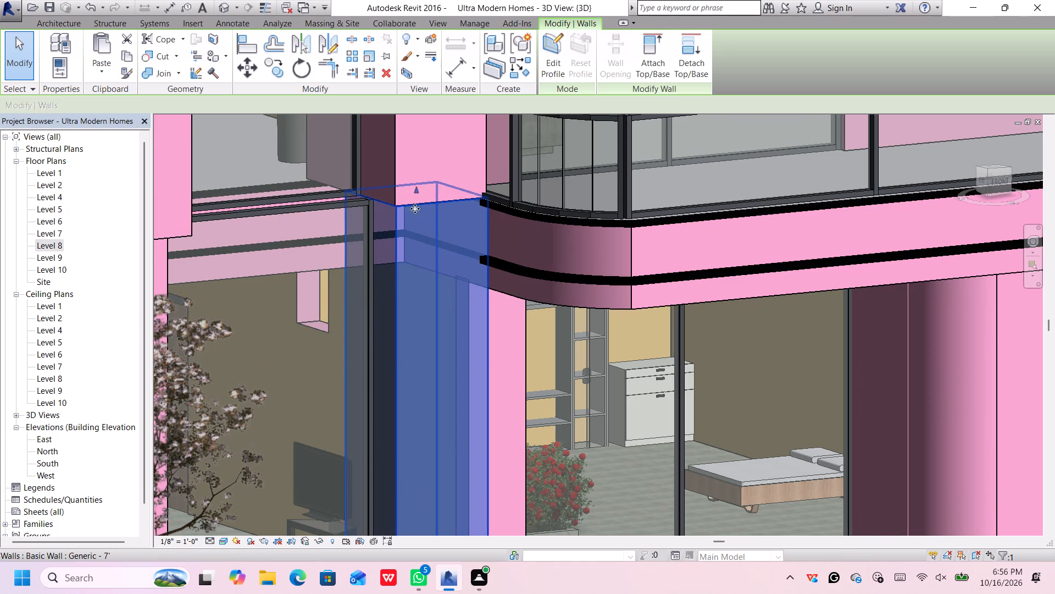
Nudge the ground-floor Storefront 2 curtain wall beside the potted tree towards the entrance wall, giving it a 10' - 6" length.
scroll(418, 210, down, 8)
scroll(299, 233, up, 2)
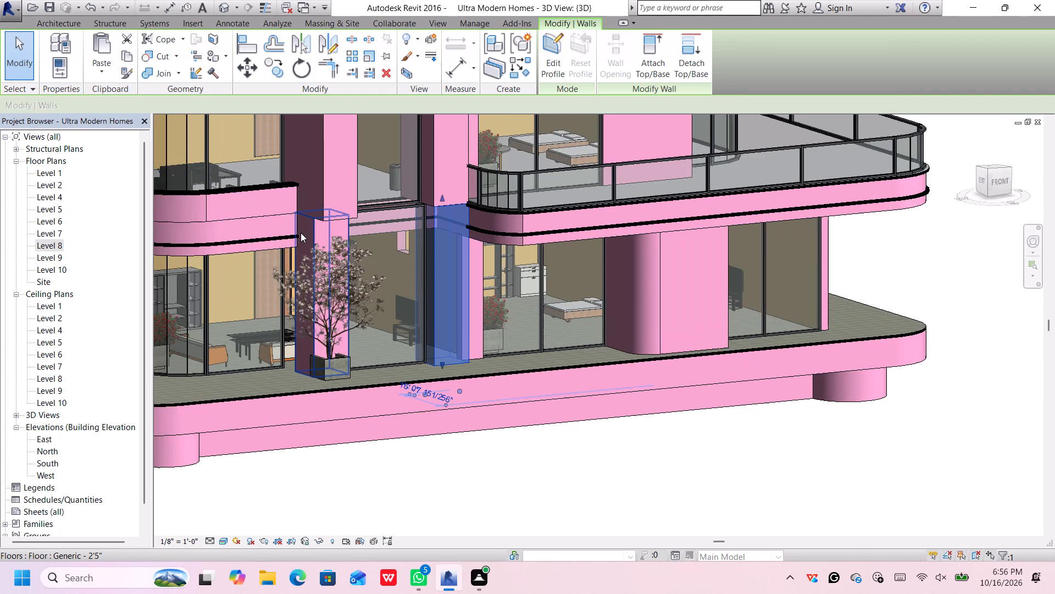
scroll(301, 233, up, 1)
click(275, 282)
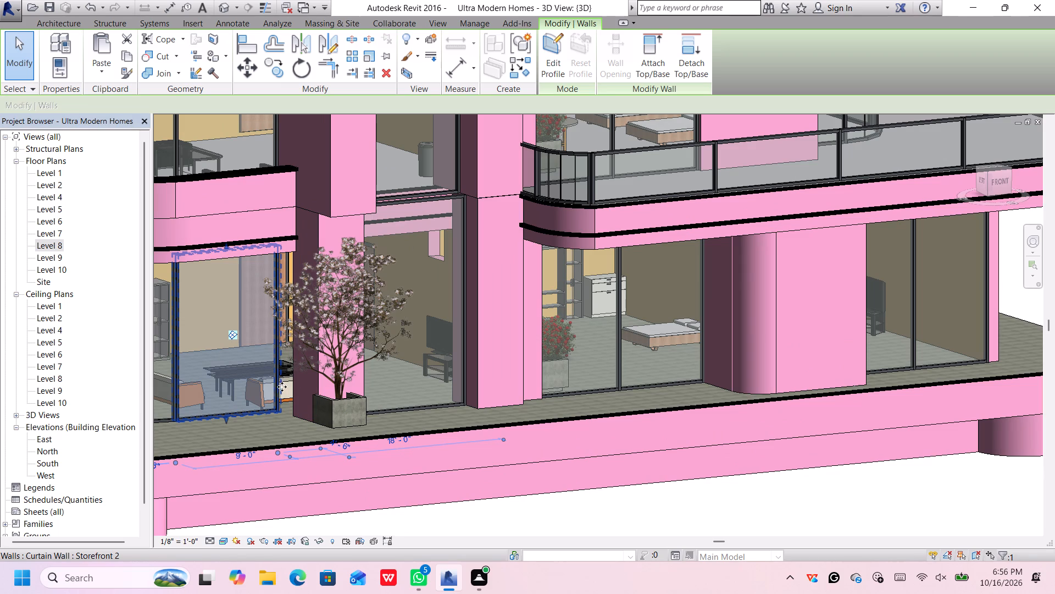
key(Right)
key(Right)
key(Right)
key(Right)
key(Right)
key(Right)
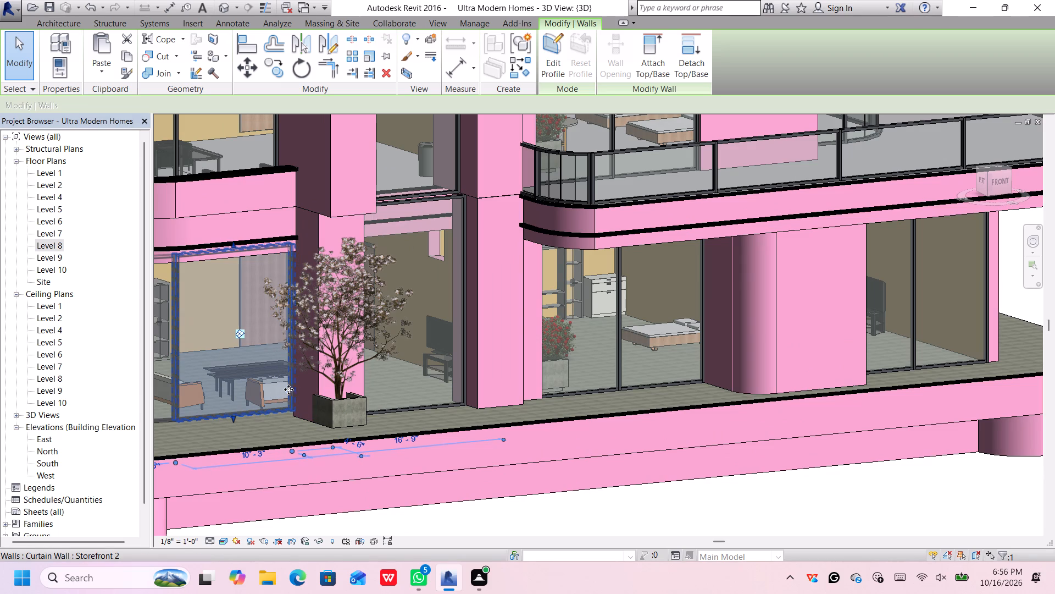
key(Right)
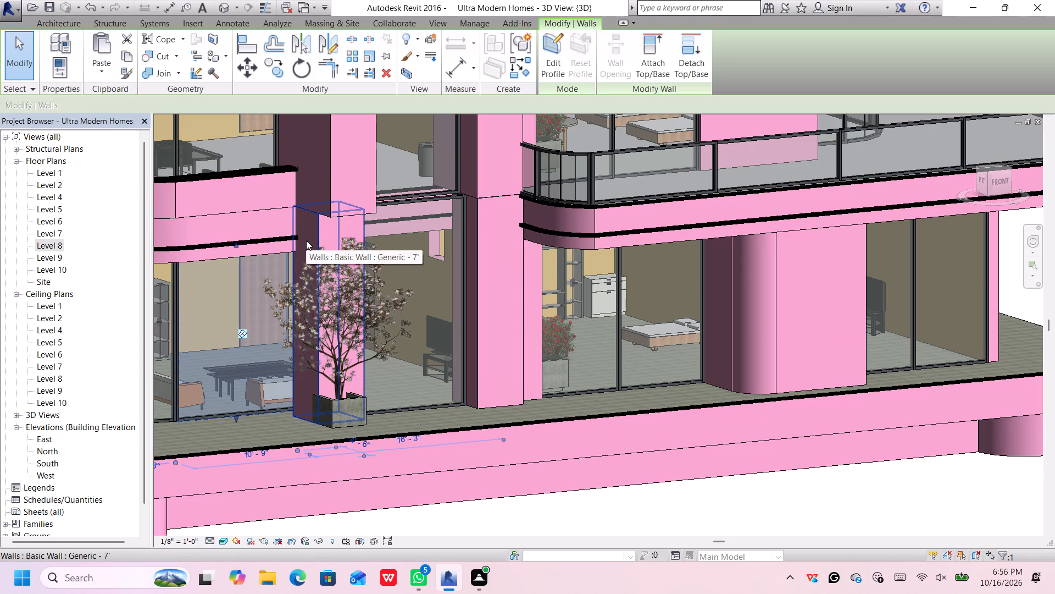
key(Left)
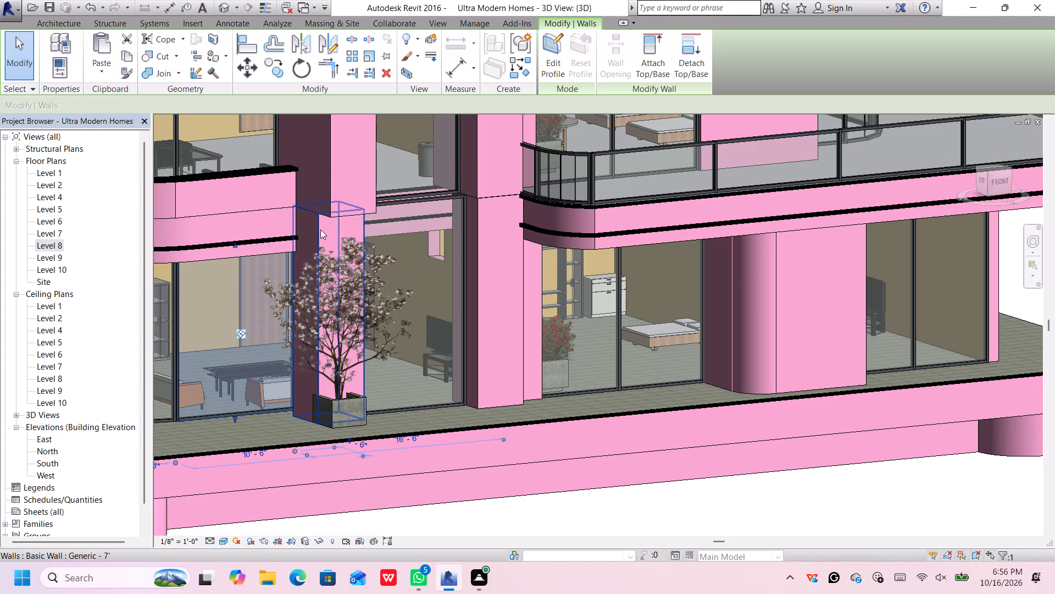
Select the ground-floor Generic - 7' wall behind the potted tree.
click(320, 229)
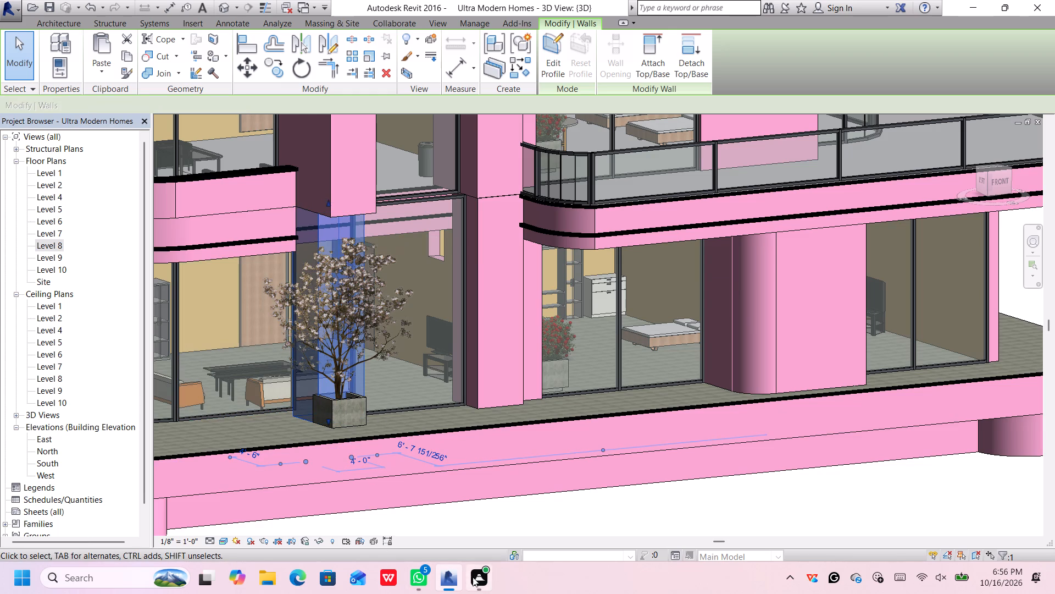
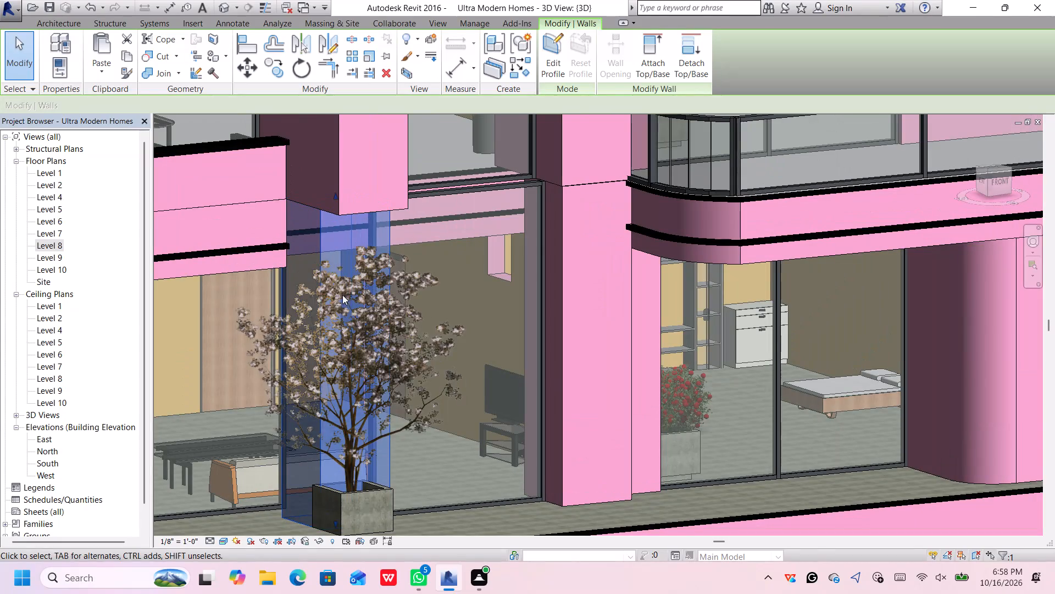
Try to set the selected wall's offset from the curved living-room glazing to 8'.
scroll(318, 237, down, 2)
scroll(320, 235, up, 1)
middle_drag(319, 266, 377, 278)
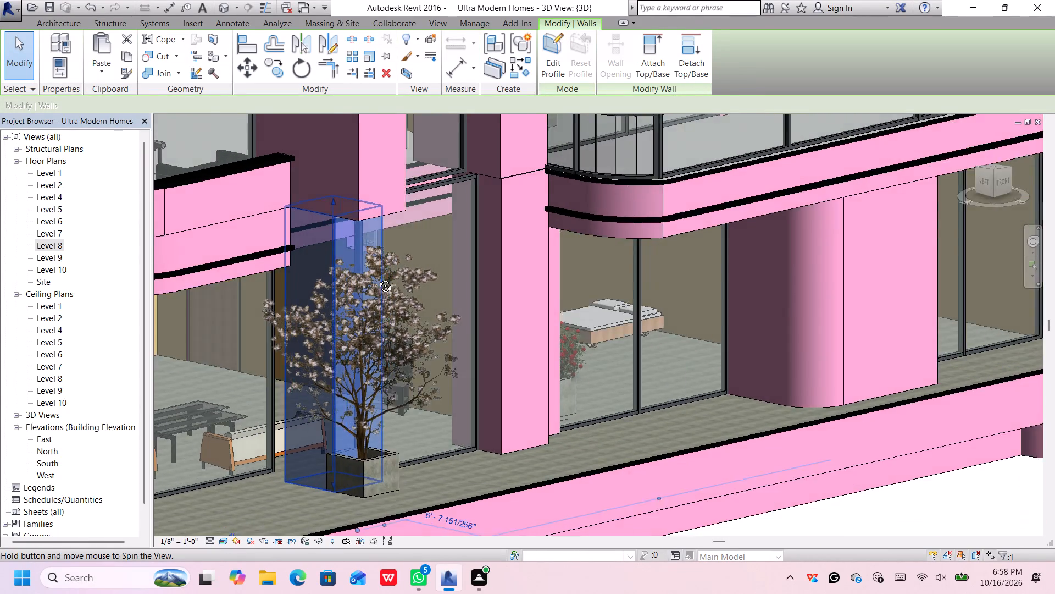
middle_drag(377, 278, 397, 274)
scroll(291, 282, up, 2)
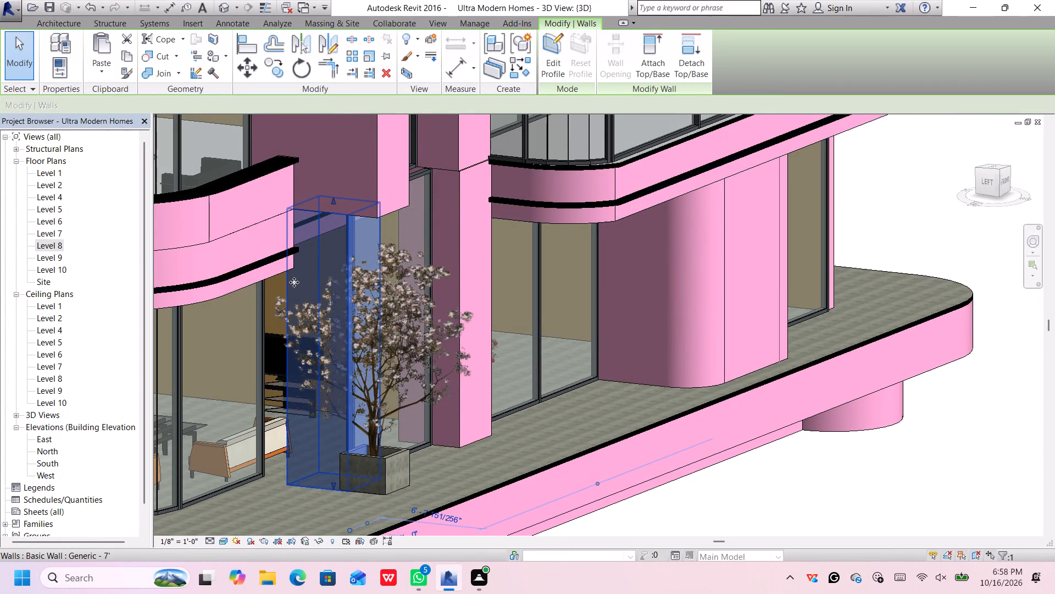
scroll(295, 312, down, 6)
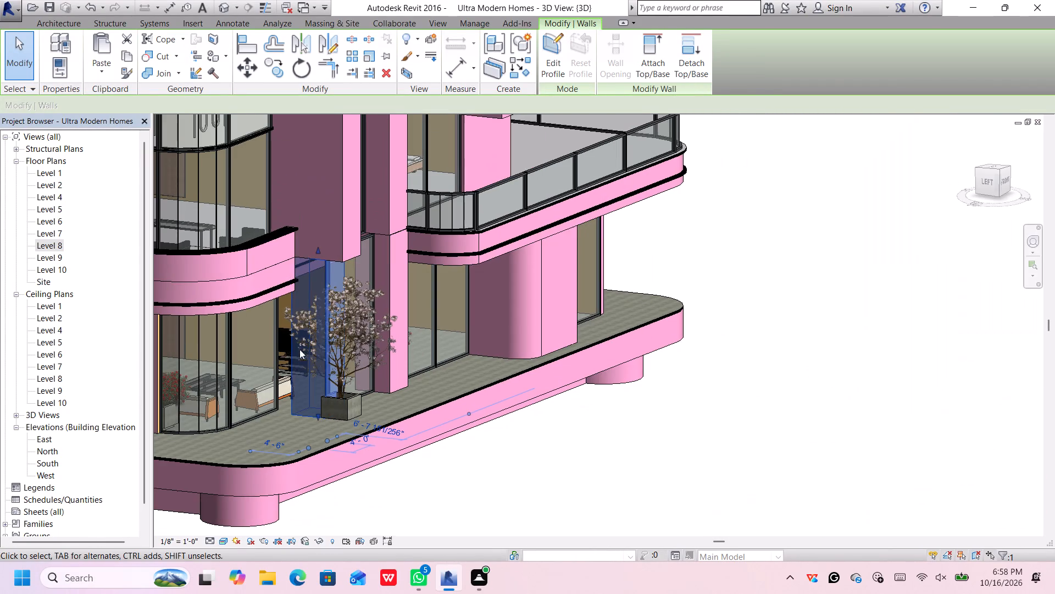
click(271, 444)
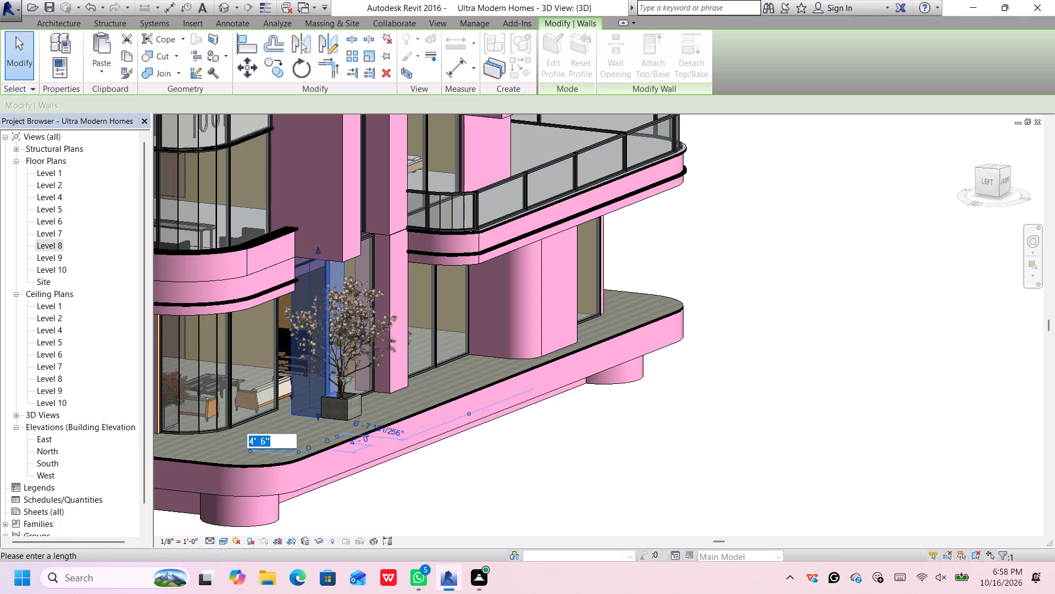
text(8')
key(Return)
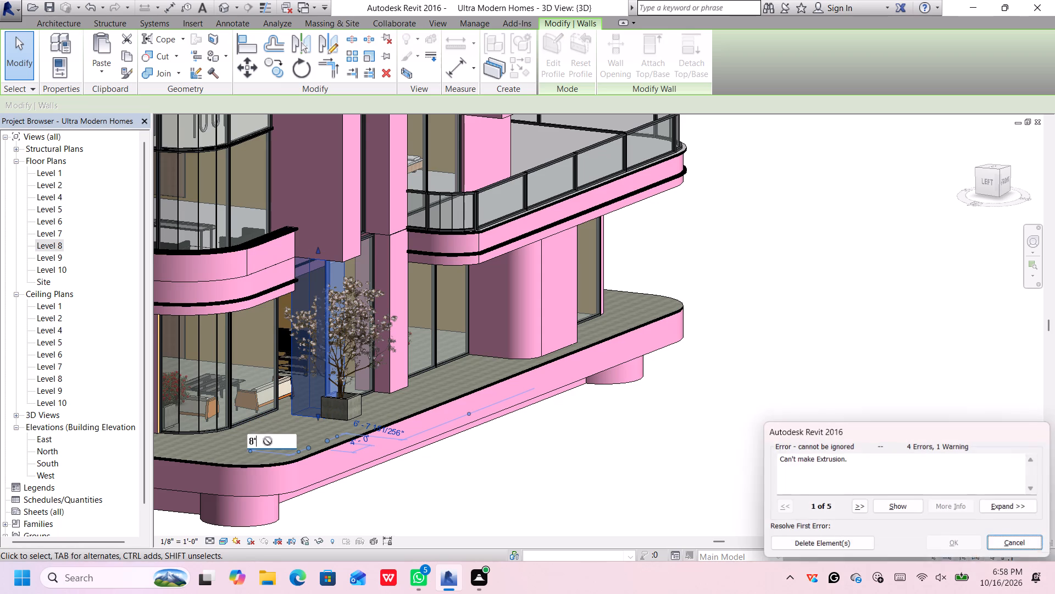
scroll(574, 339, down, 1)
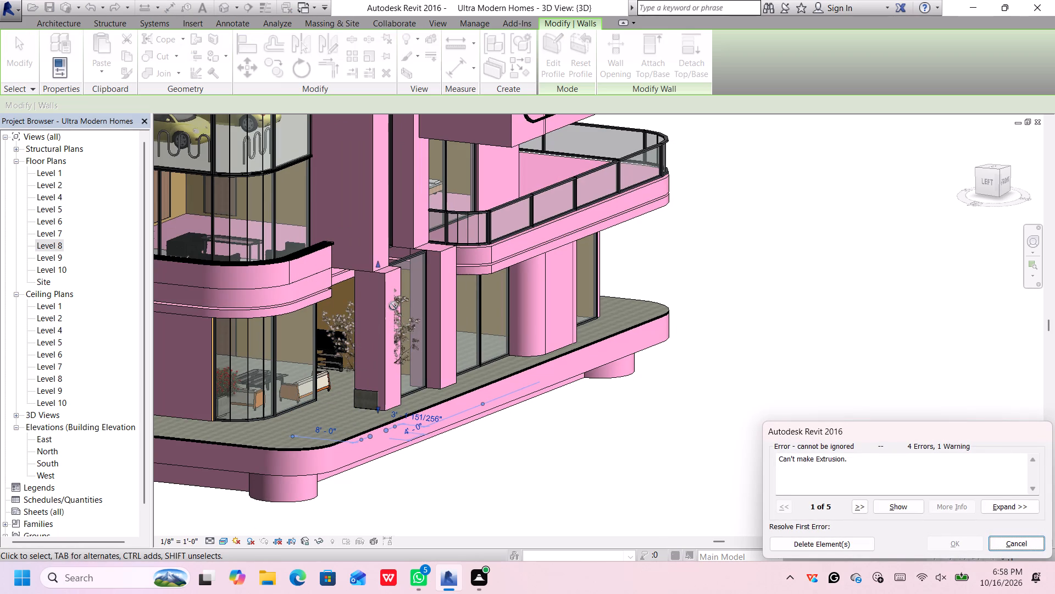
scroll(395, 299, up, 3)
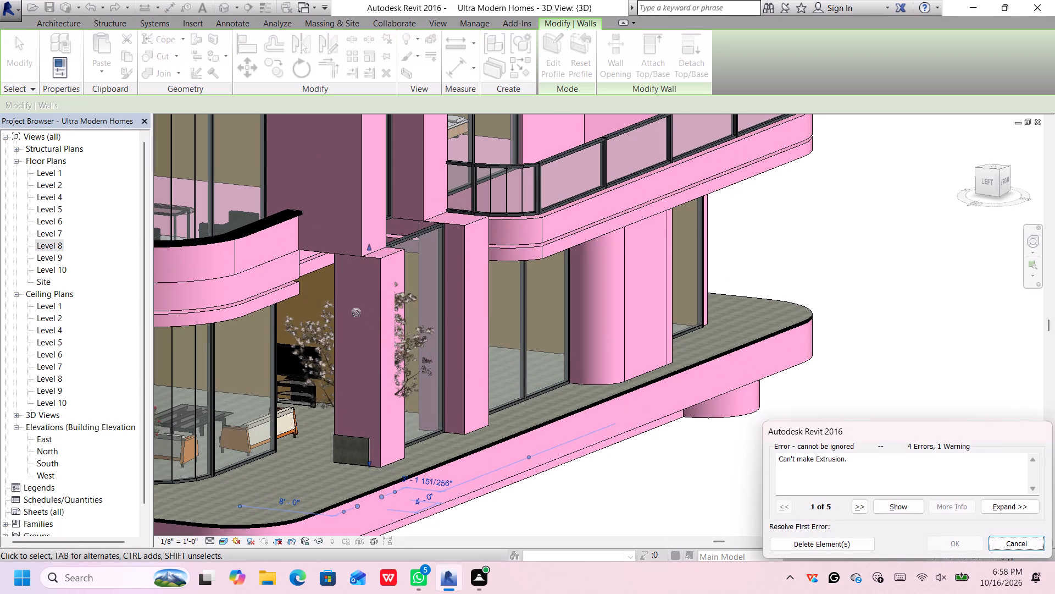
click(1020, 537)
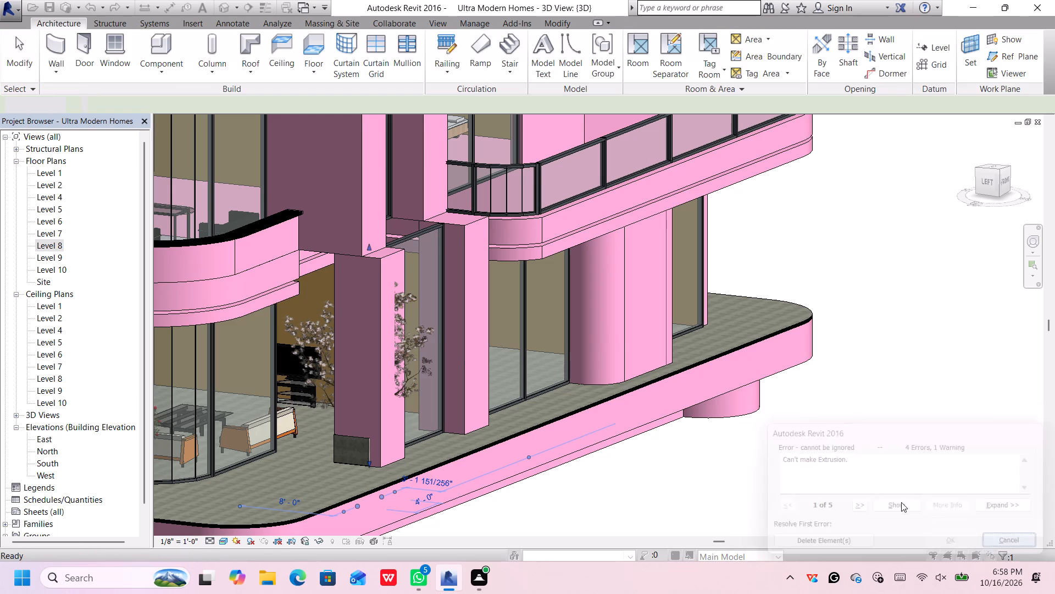
Nudge the ground-floor Generic - 7' wall behind the potted tree back towards the curved living-room glazing, to a 2' - 8" offset.
scroll(323, 298, up, 2)
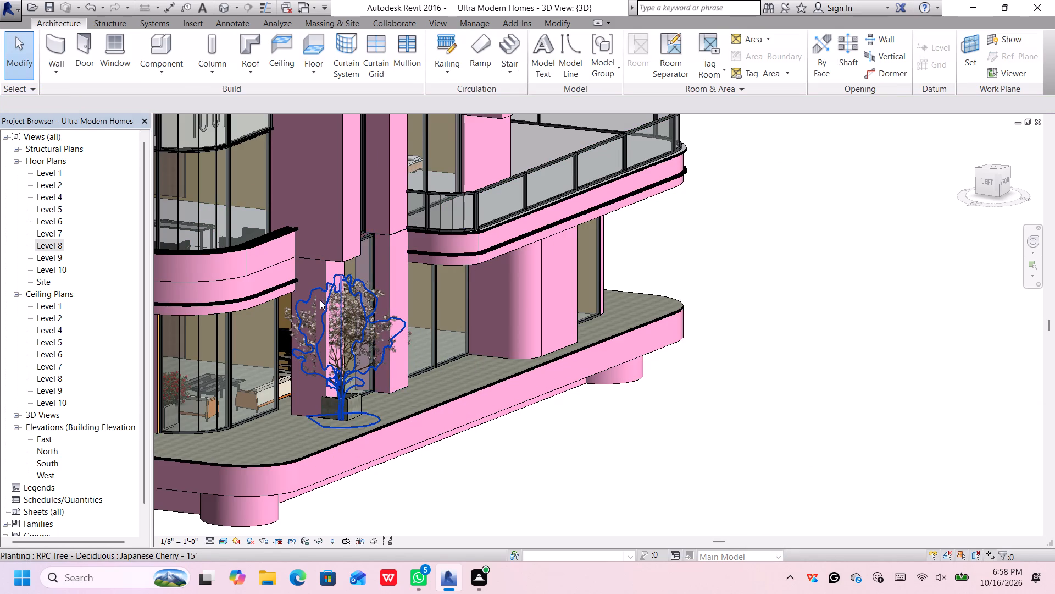
scroll(320, 300, up, 2)
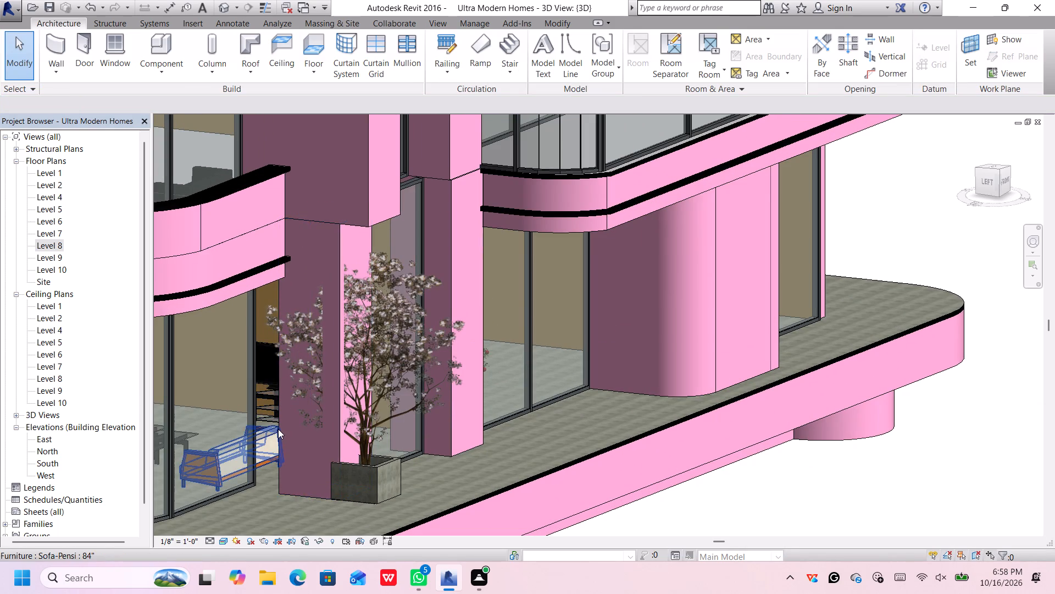
click(283, 440)
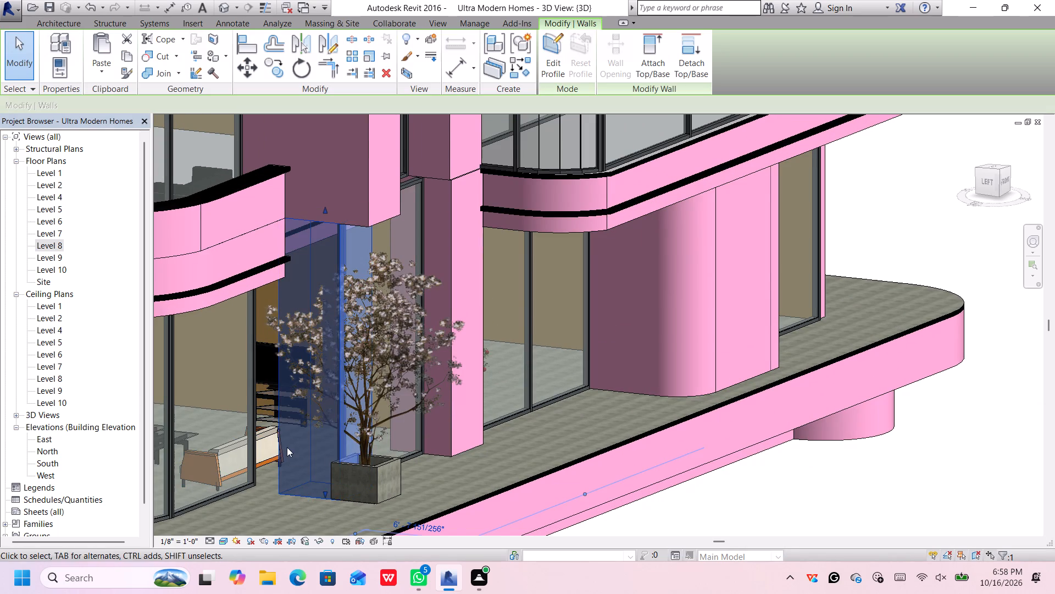
scroll(287, 447, up, 1)
middle_drag(292, 449, 409, 464)
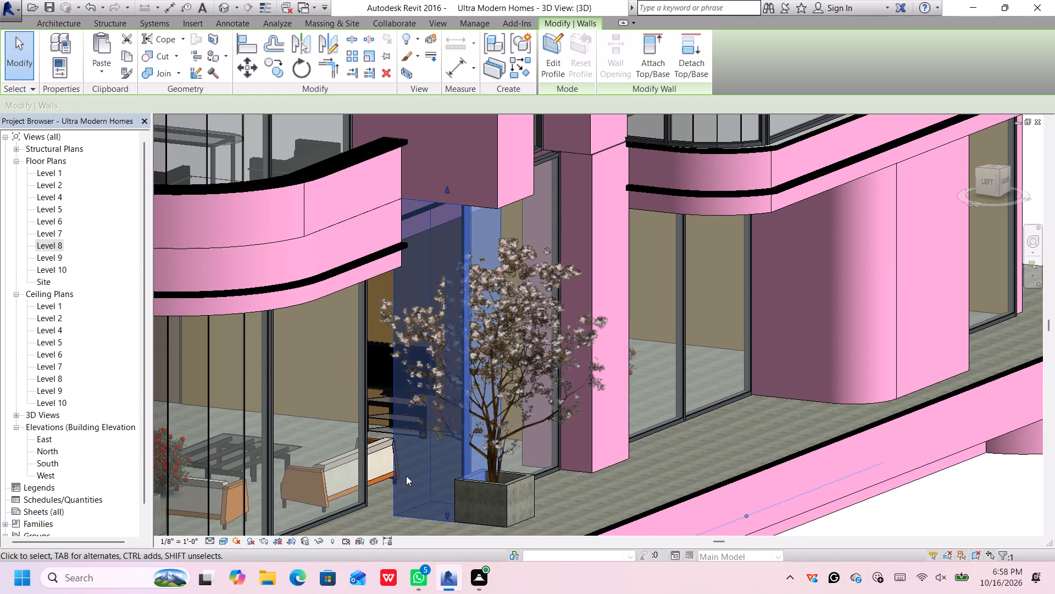
key(Left)
key(Left)
key(Left)
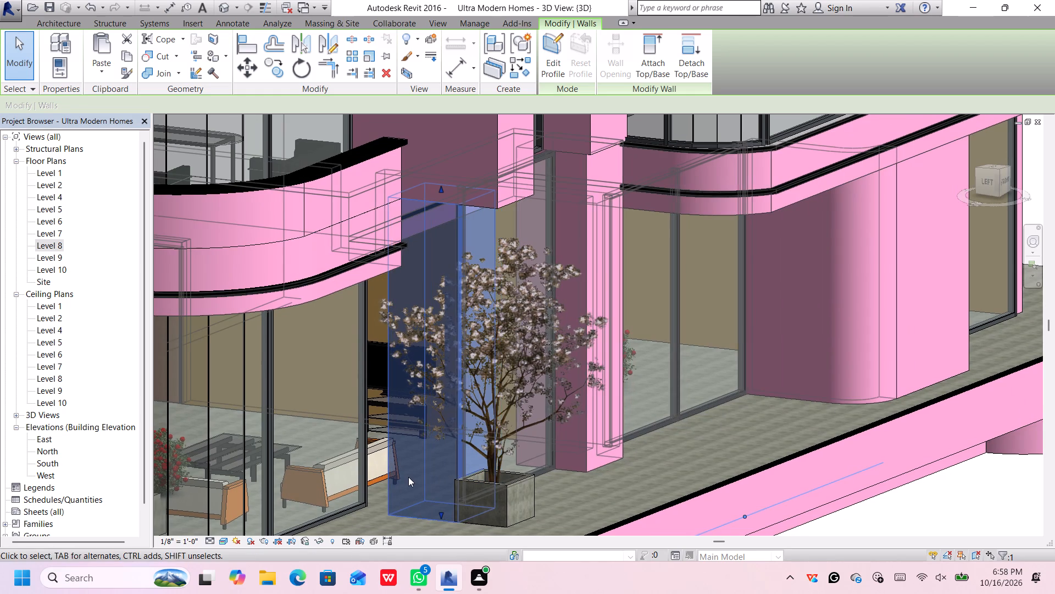
key(Left)
key(Left)
key(Left)
key(Left)
key(Left)
key(Left)
key(Left)
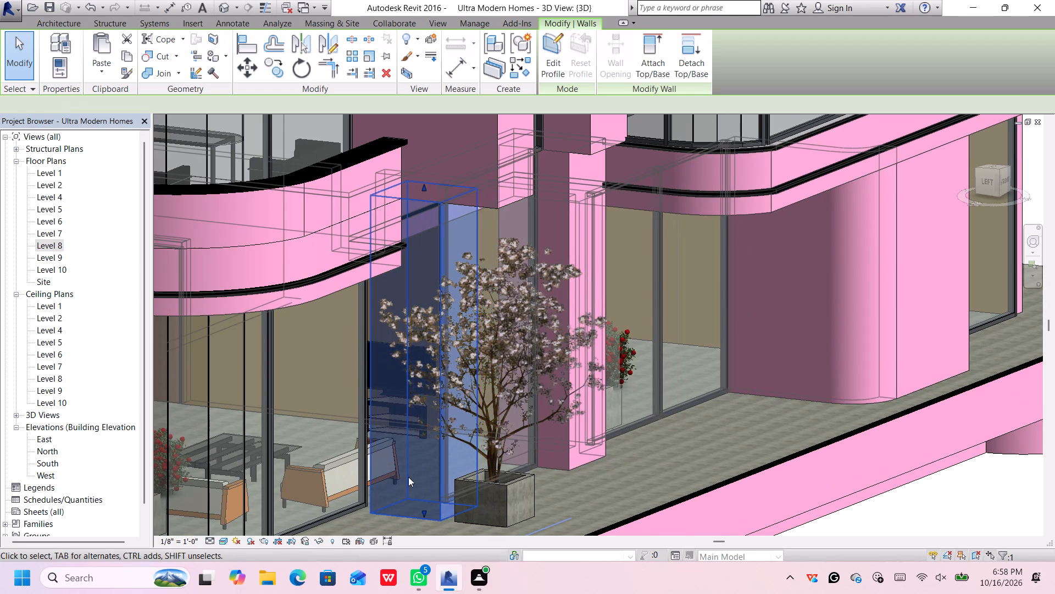
key(Left)
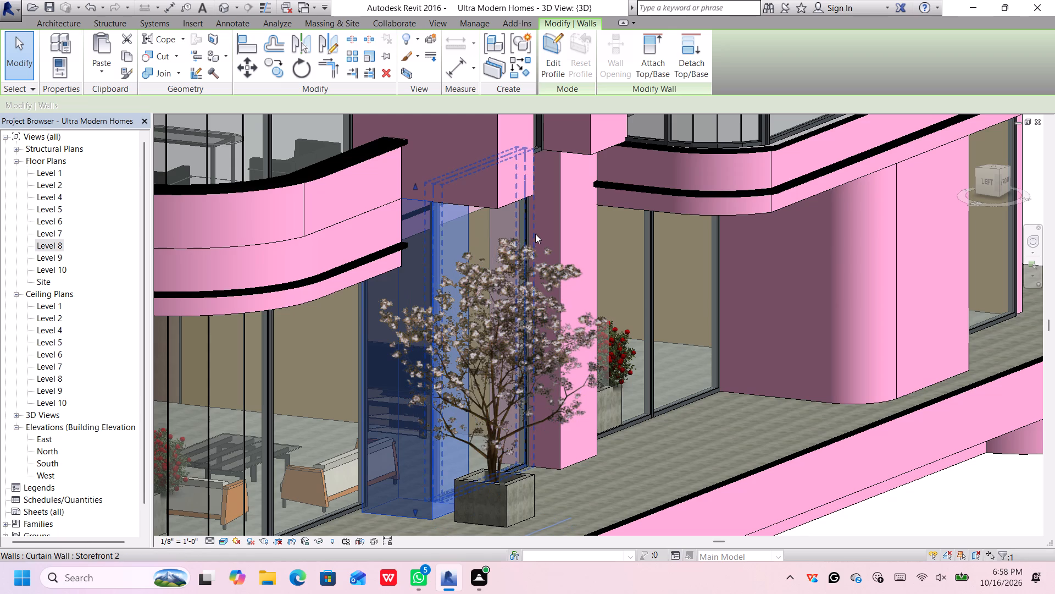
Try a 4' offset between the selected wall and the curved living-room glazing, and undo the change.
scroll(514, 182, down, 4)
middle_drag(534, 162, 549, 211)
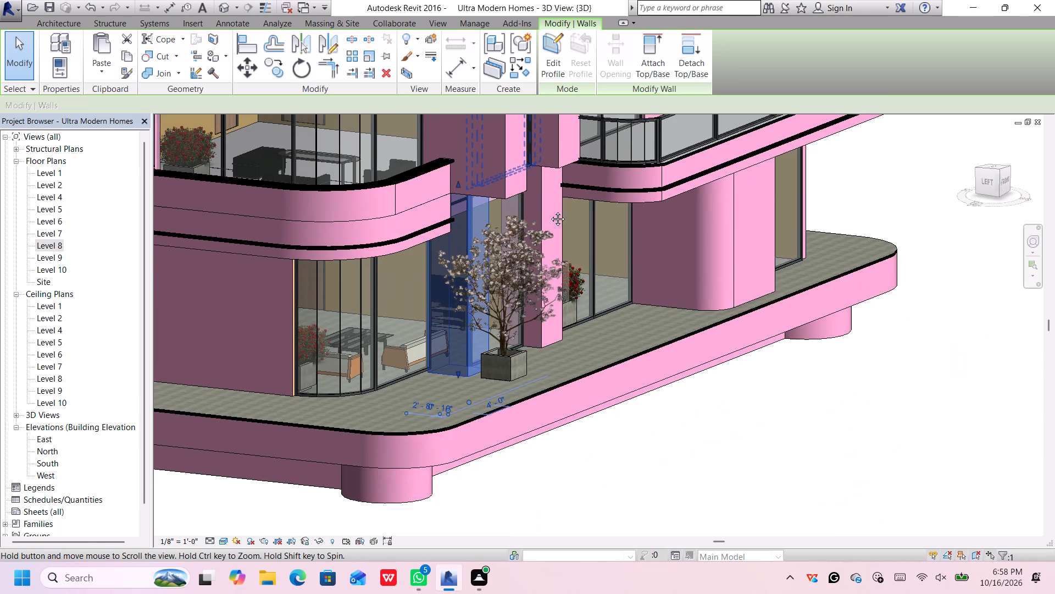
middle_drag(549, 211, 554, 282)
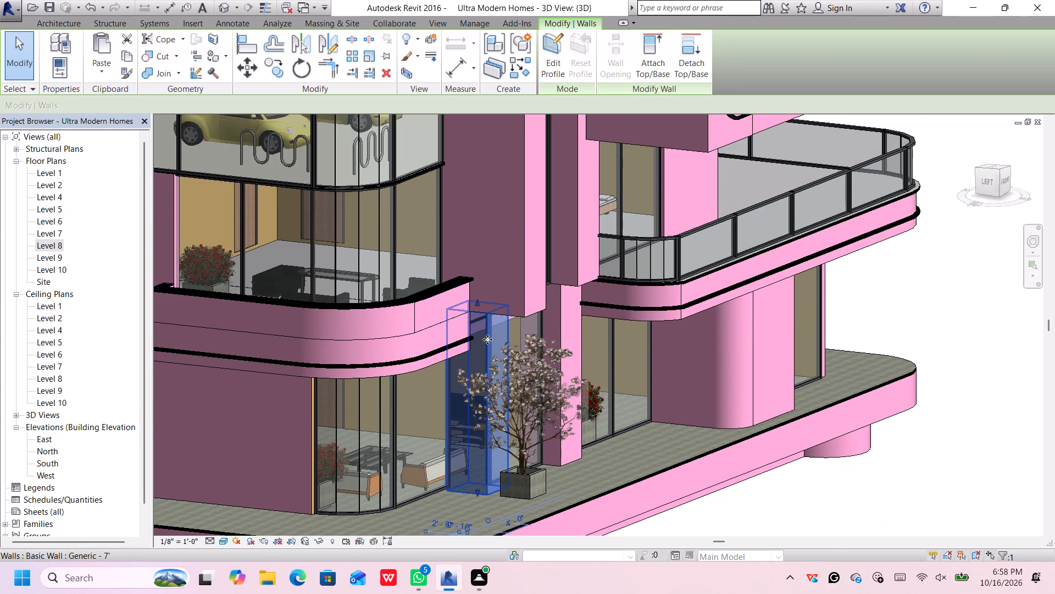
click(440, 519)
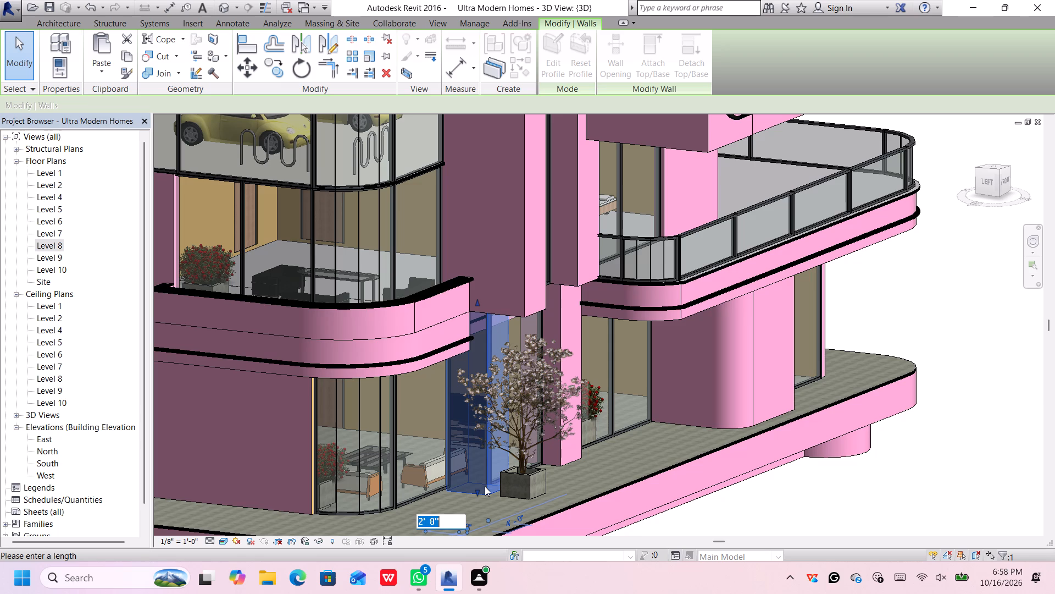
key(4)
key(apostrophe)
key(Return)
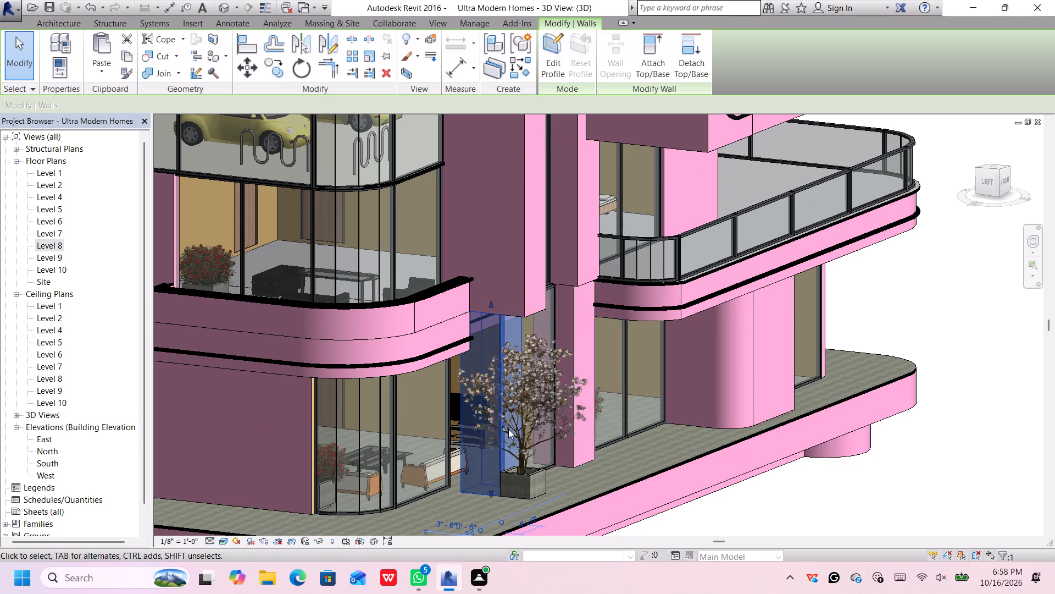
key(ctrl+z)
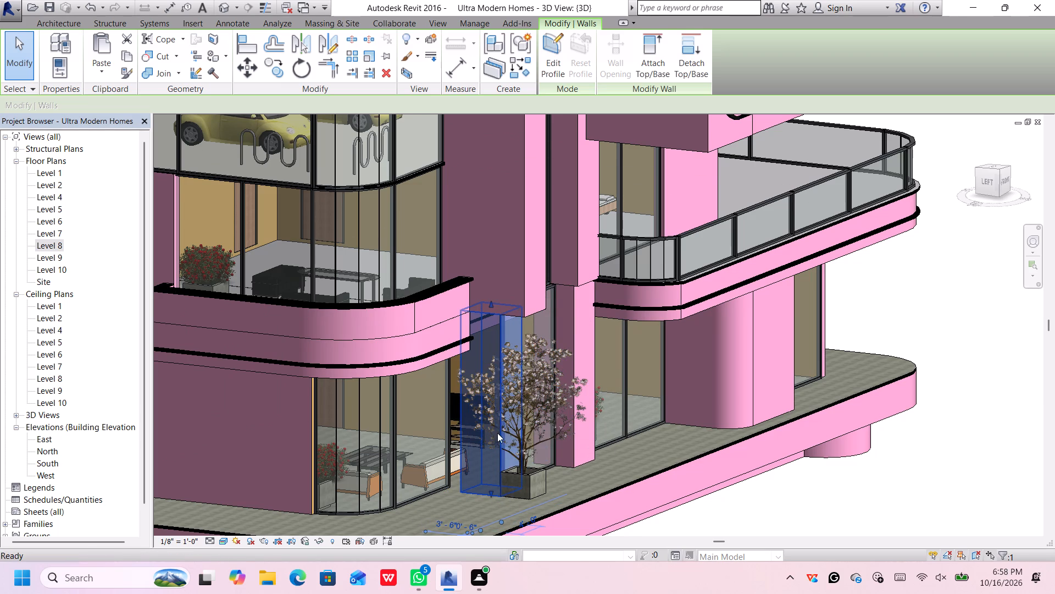
Open the Level 1 floor plan and dismiss the blank pop-up notification.
ctrl+scroll(496, 316, up, 5)
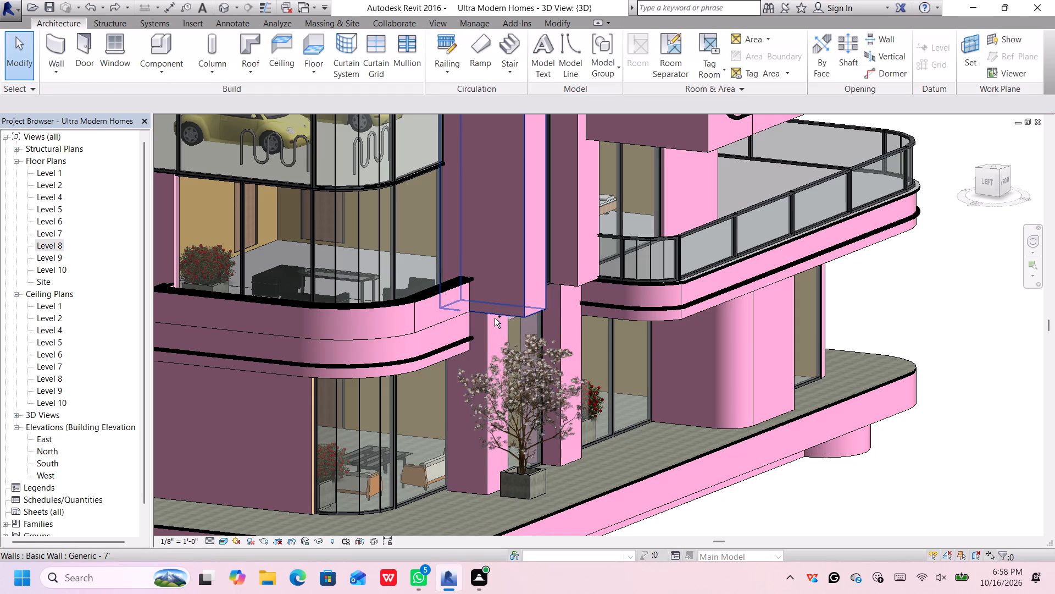
ctrl+scroll(487, 313, up, 5)
ctrl+click(487, 318)
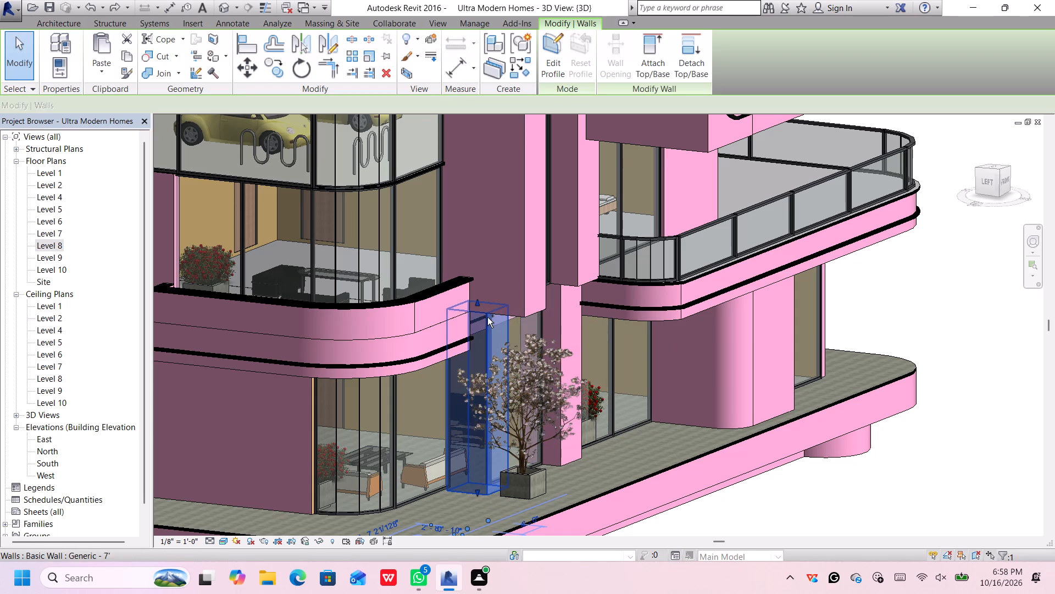
ctrl+scroll(488, 315, up, 5)
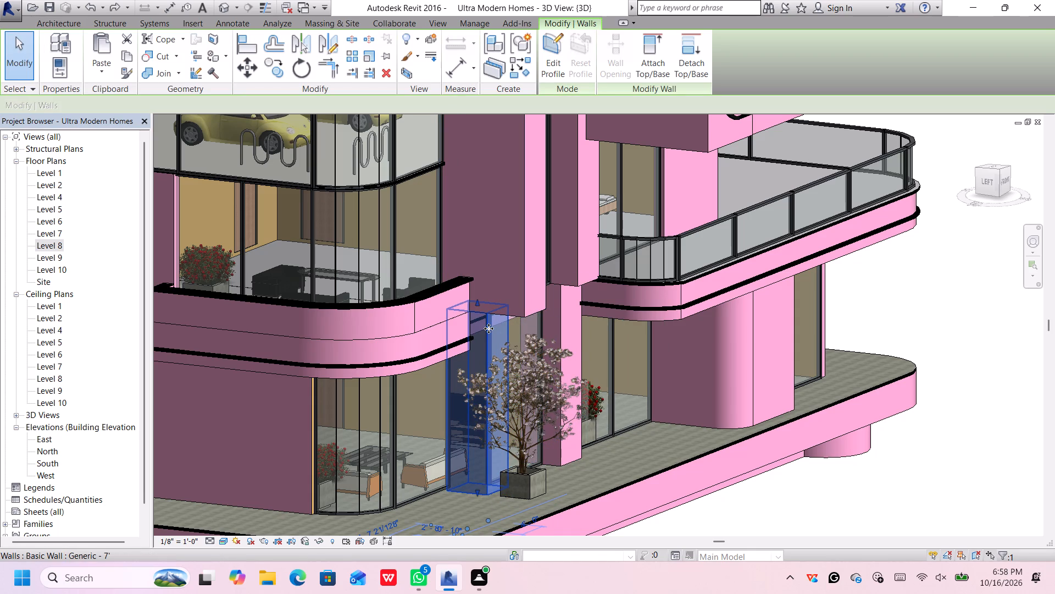
ctrl+middle_drag(489, 331, 493, 336)
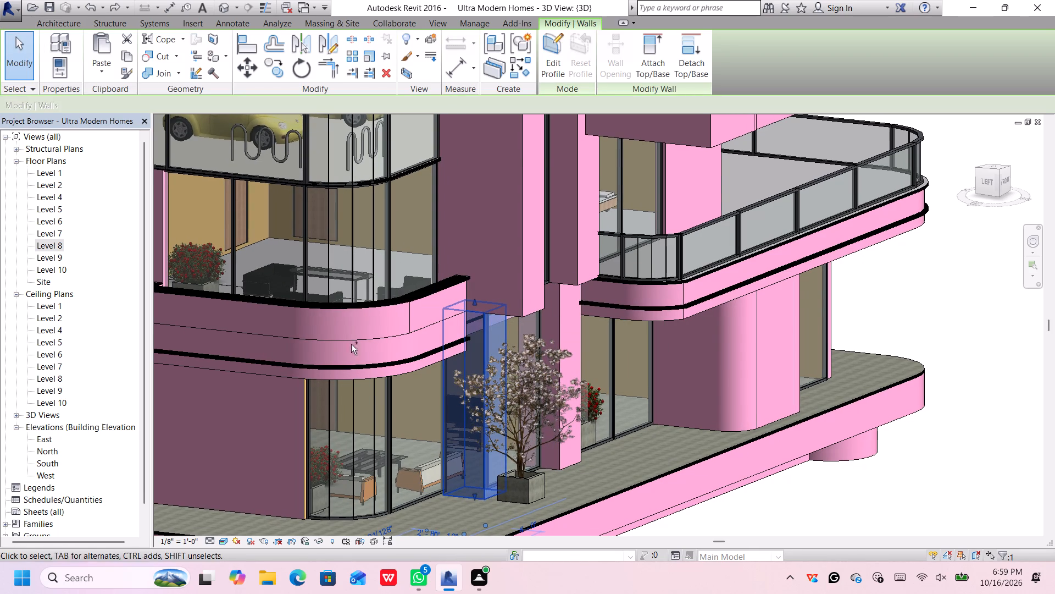
ctrl+double_click(57, 173)
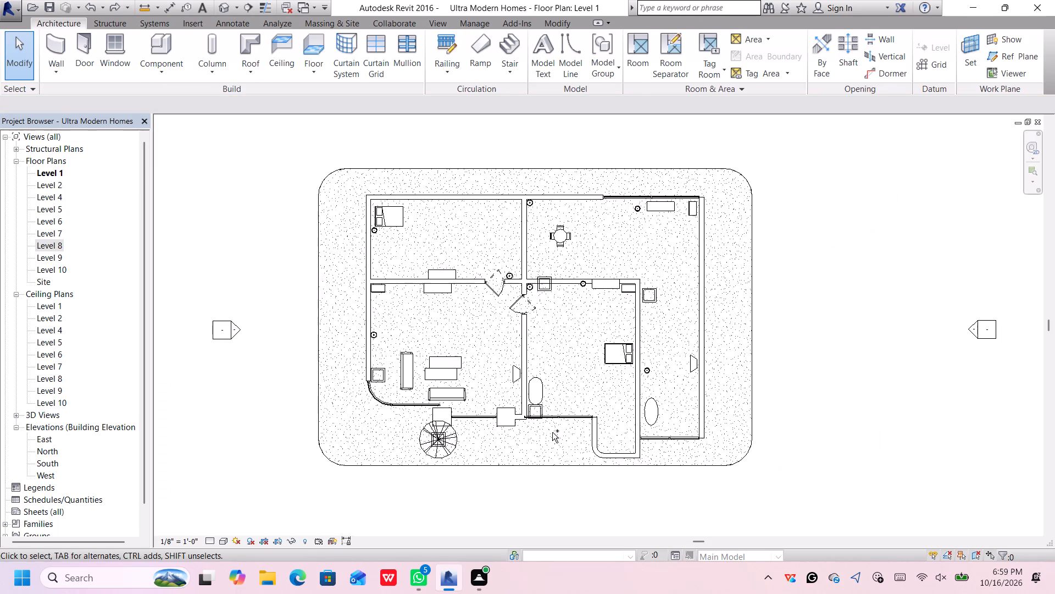
ctrl+scroll(485, 416, up, 3)
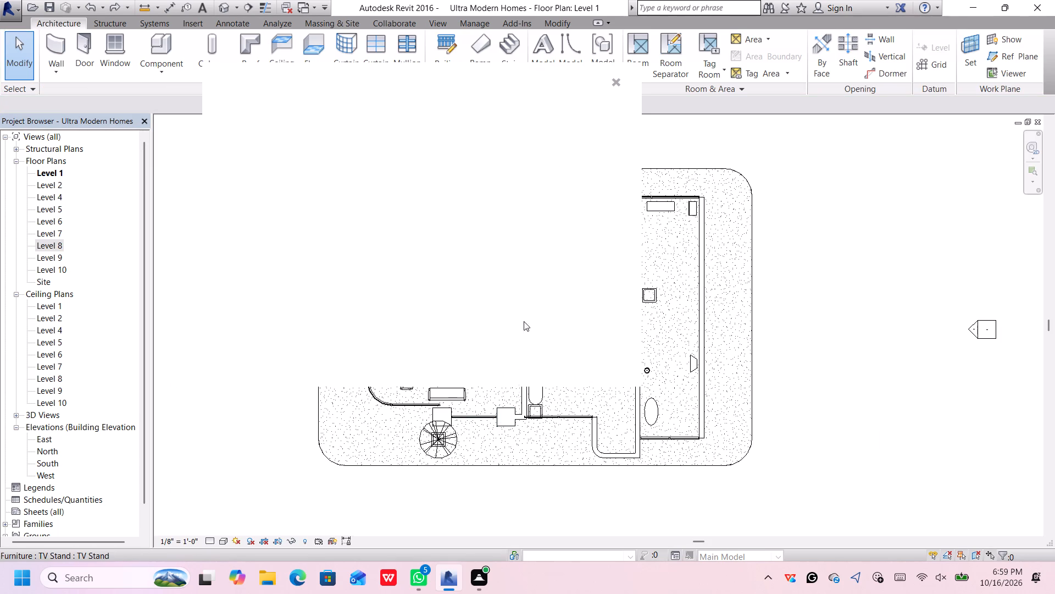
ctrl+click(614, 80)
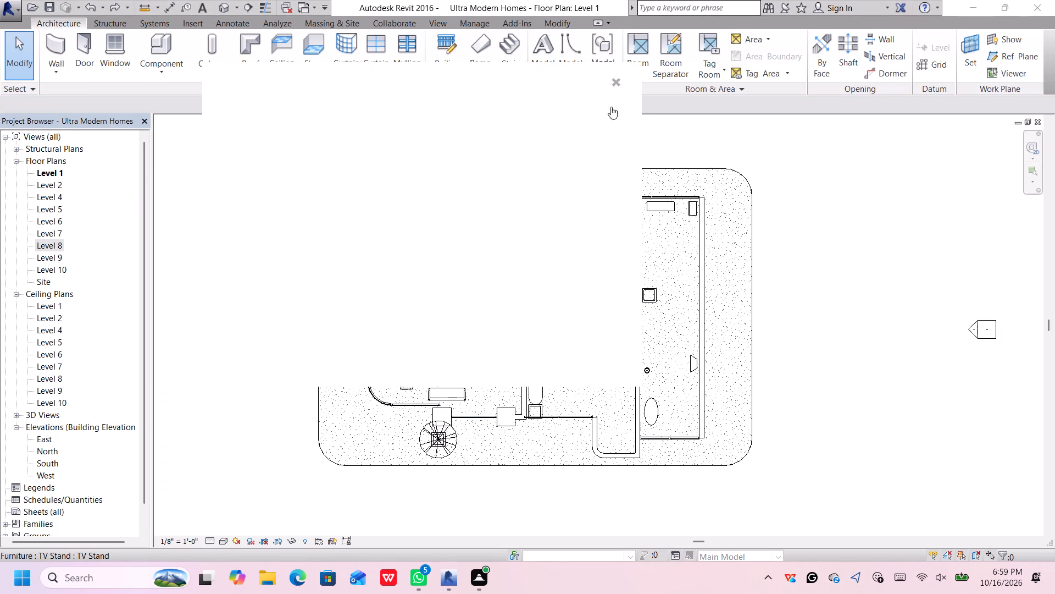
Delete the Generic - 7' wall beside the potted tree, at the living-room end of the entrance glazing.
ctrl+scroll(452, 411, up, 5)
ctrl+click(447, 407)
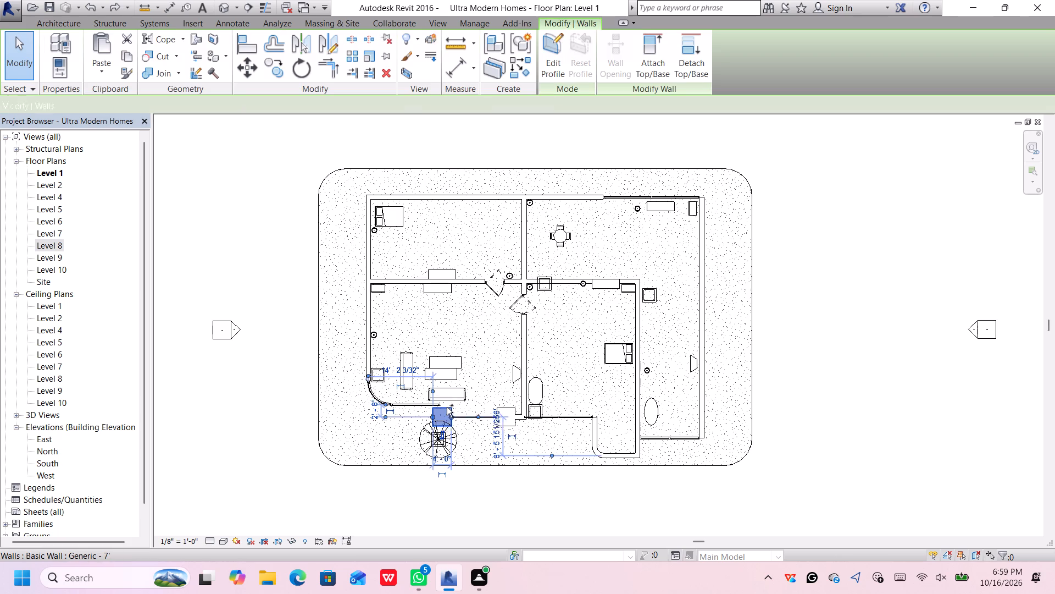
ctrl+scroll(447, 407, up, 6)
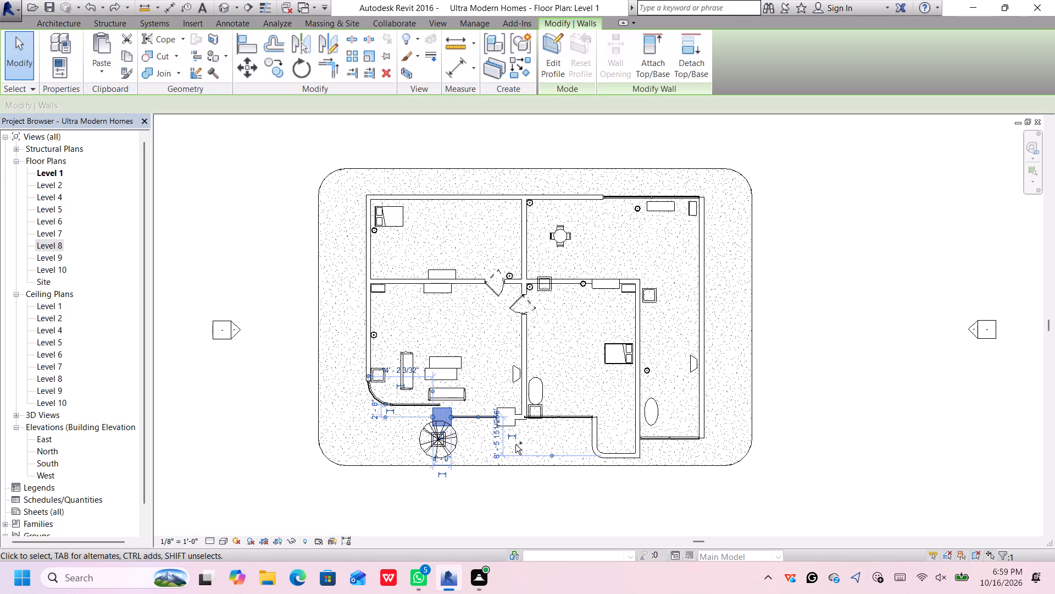
ctrl+scroll(515, 444, up, 2)
ctrl+scroll(823, 362, up, 3)
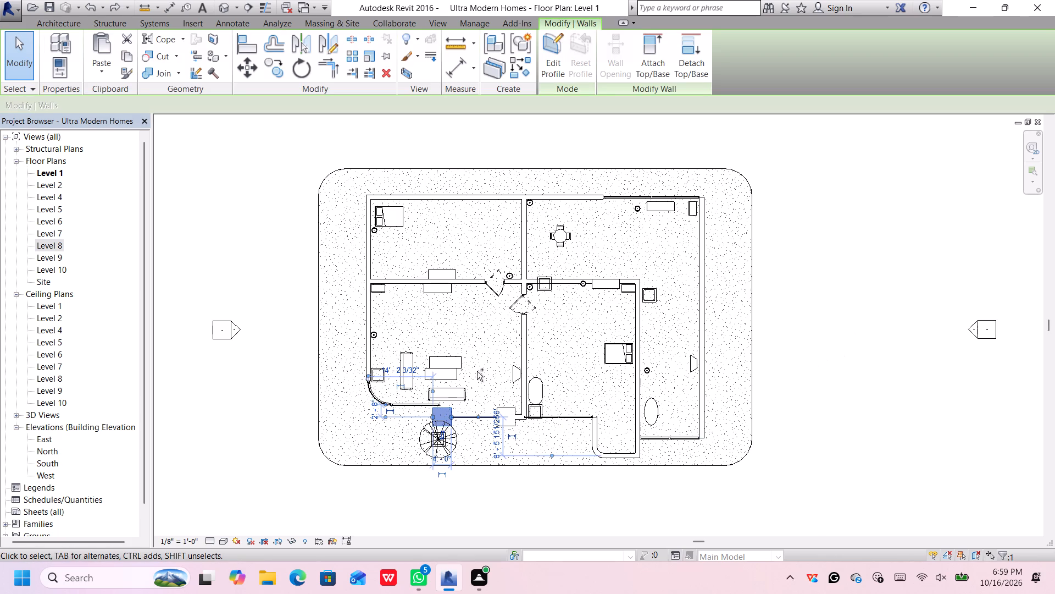
ctrl+scroll(462, 400, up, 1)
ctrl+scroll(860, 276, down, 1)
ctrl+click(866, 272)
ctrl+scroll(808, 350, down, 8)
ctrl+middle_drag(807, 347, 798, 363)
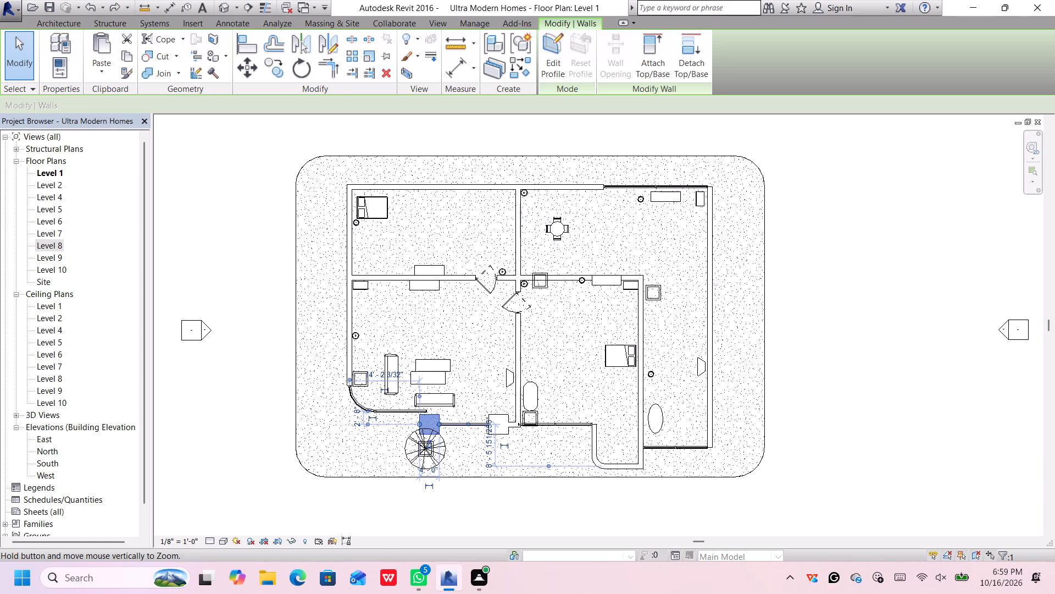
ctrl+middle_drag(608, 405, 622, 435)
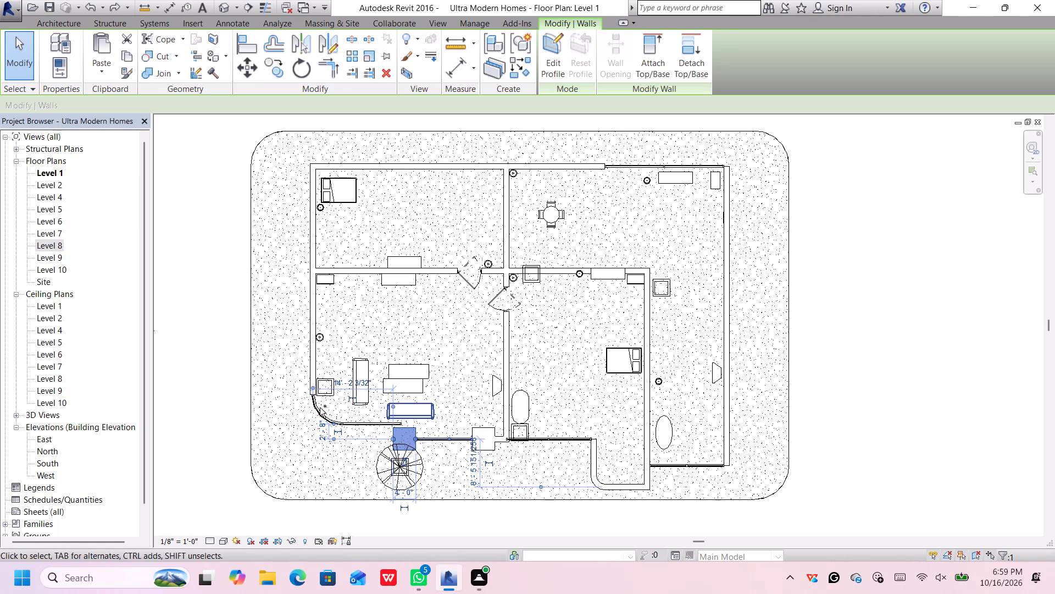
ctrl+middle_drag(349, 408, 358, 443)
ctrl+scroll(371, 442, up, 5)
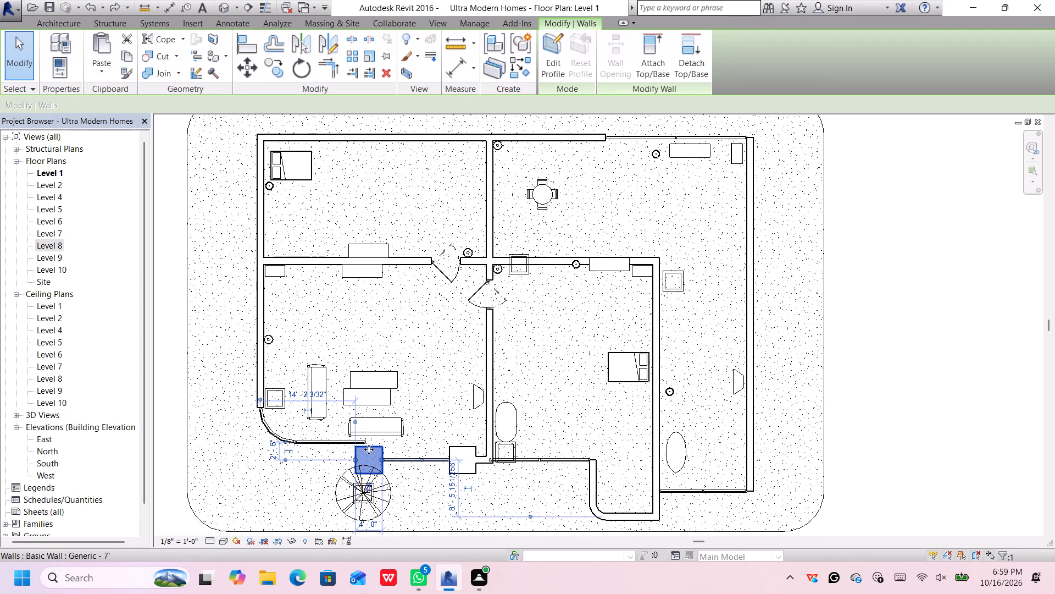
ctrl+scroll(369, 445, up, 3)
ctrl+middle_drag(387, 439, 376, 509)
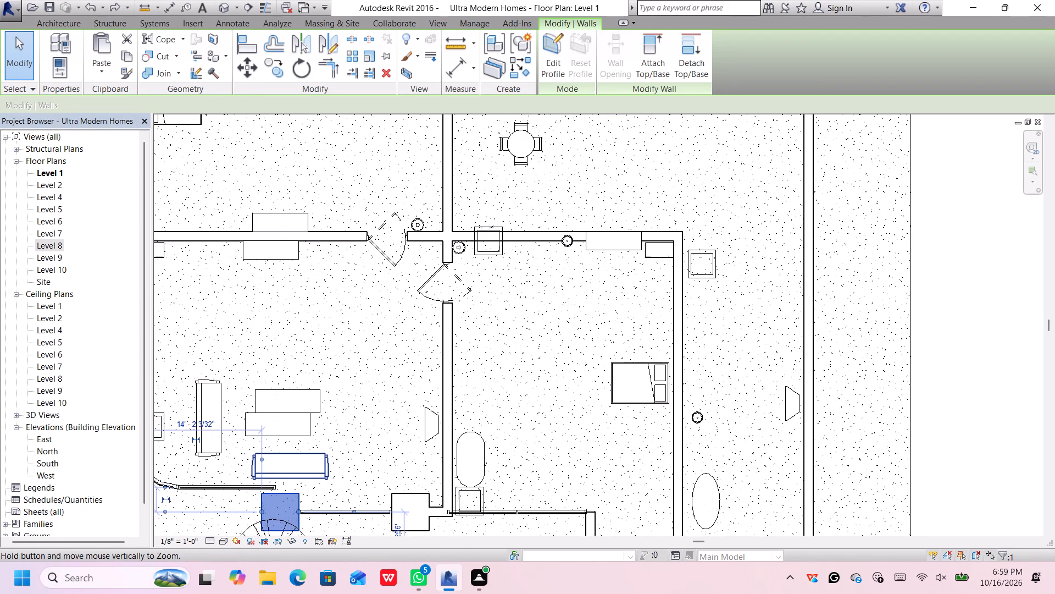
ctrl+click(276, 498)
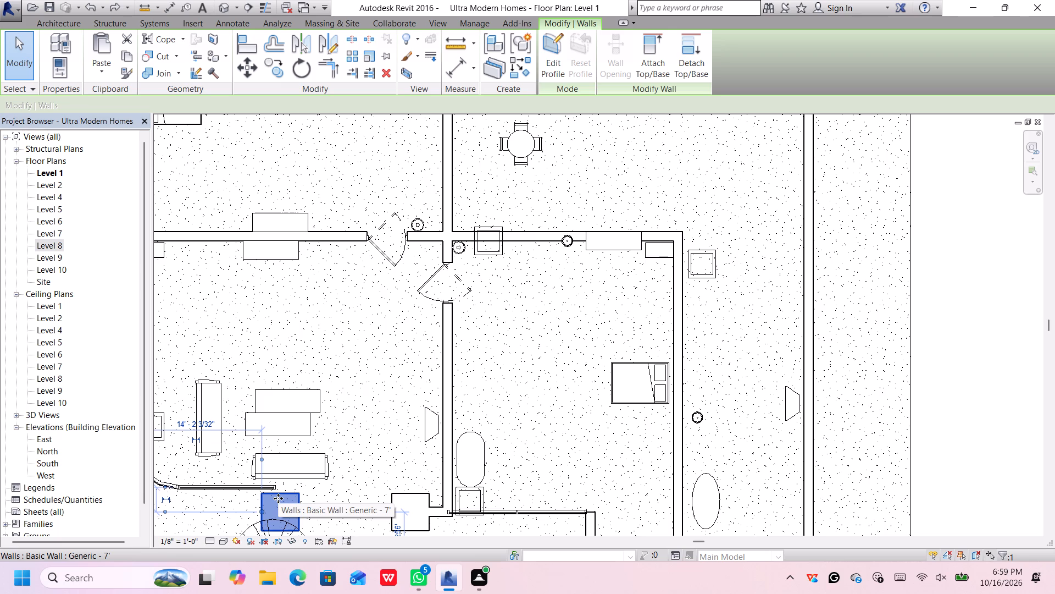
key(ctrl+Delete)
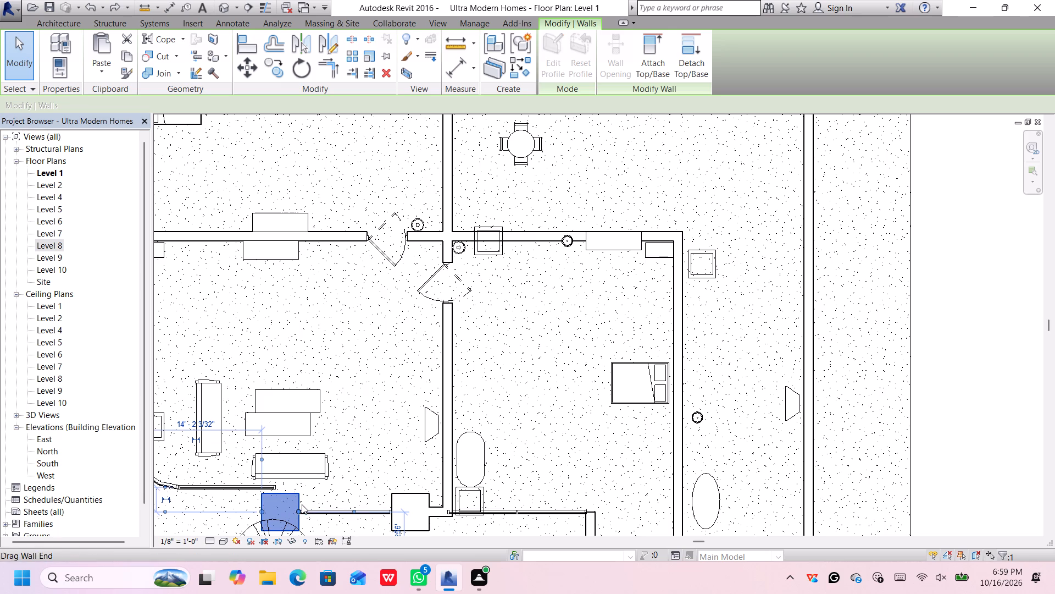
click(296, 502)
key(Delete)
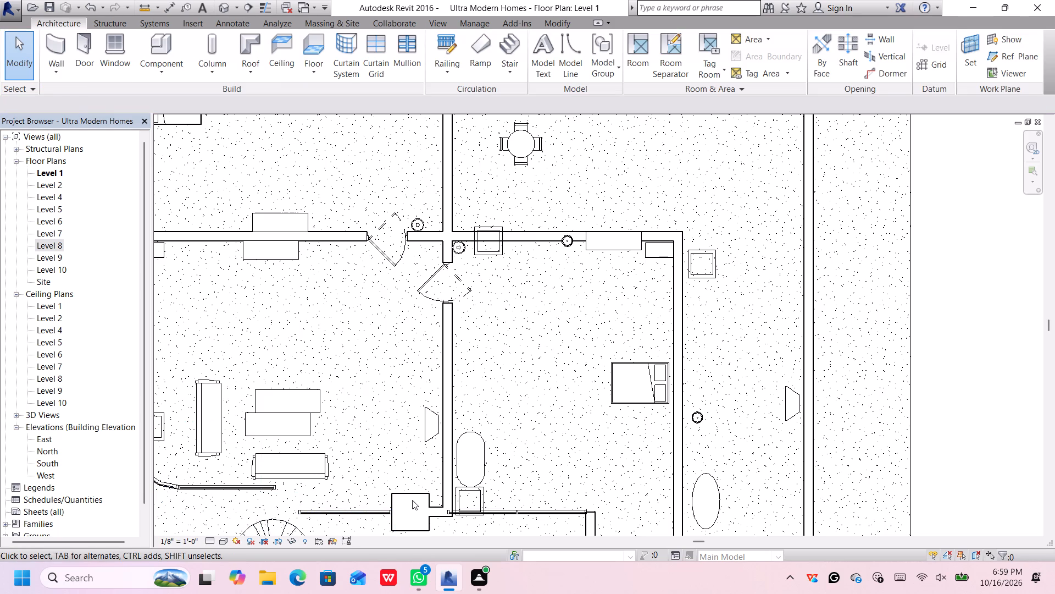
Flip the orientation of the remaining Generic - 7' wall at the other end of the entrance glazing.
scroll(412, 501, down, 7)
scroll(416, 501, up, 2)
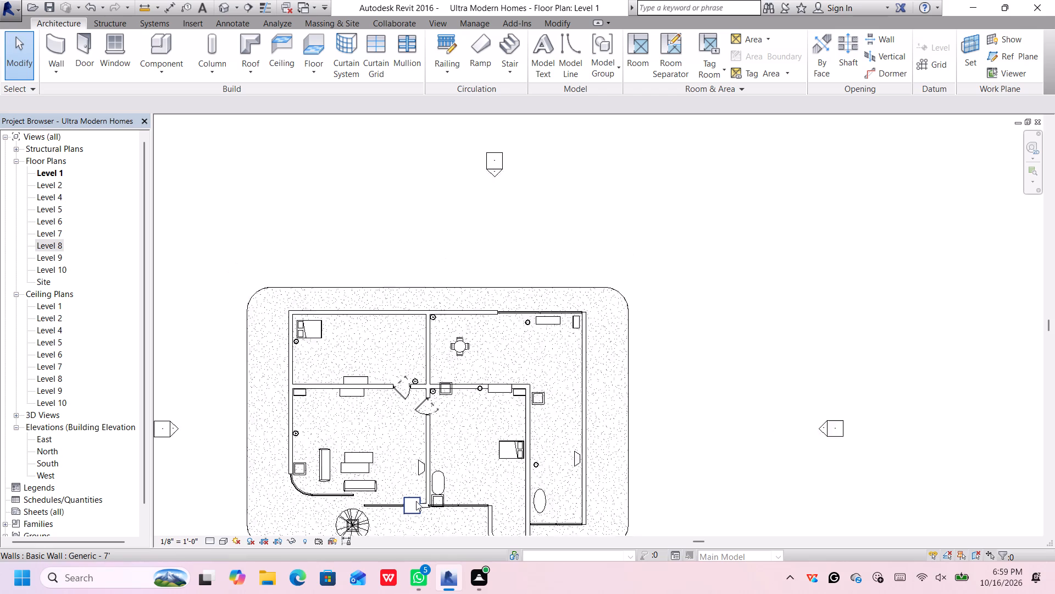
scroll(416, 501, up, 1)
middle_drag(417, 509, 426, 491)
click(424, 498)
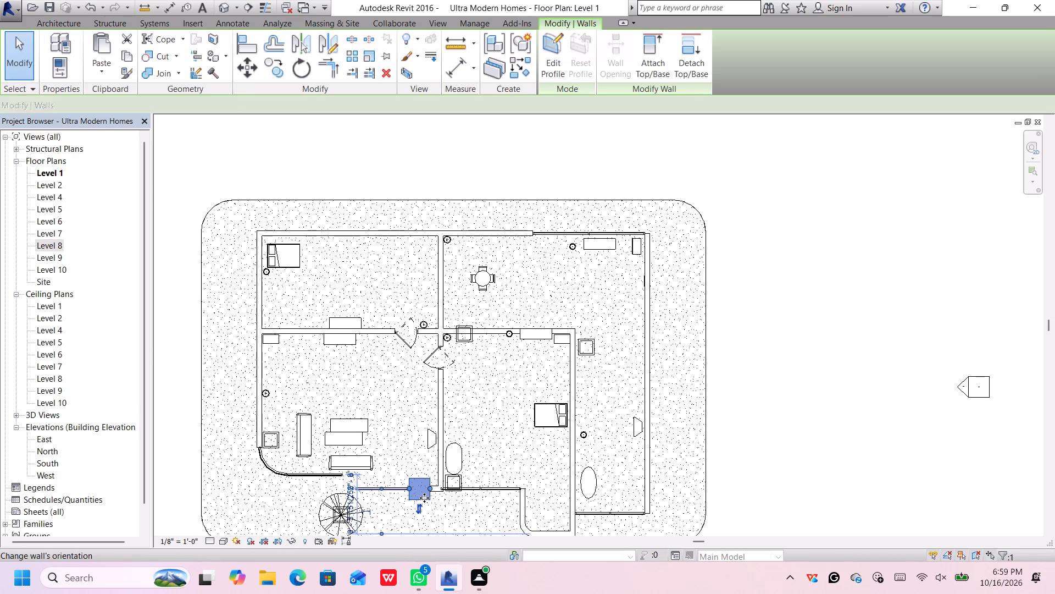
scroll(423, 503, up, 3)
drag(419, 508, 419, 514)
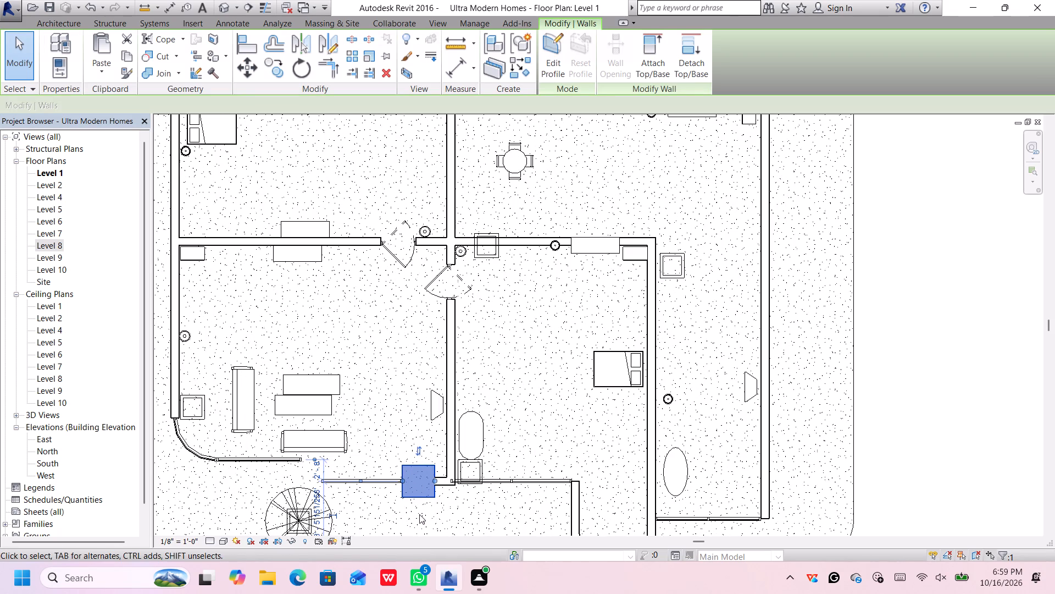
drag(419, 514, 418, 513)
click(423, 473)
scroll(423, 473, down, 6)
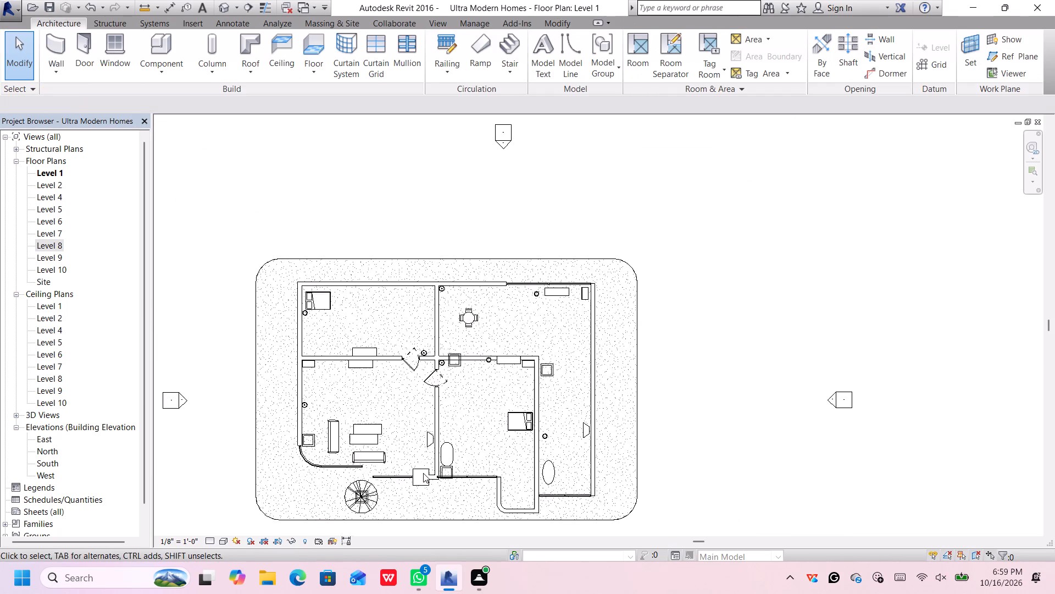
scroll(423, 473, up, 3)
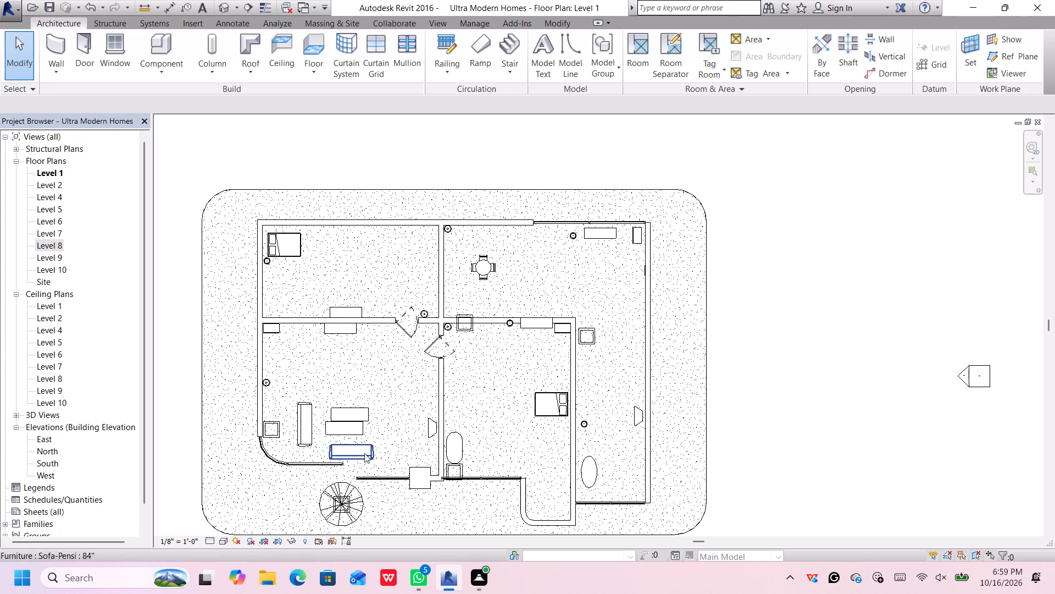
Save the project and leave the Wall command without drawing.
click(43, 46)
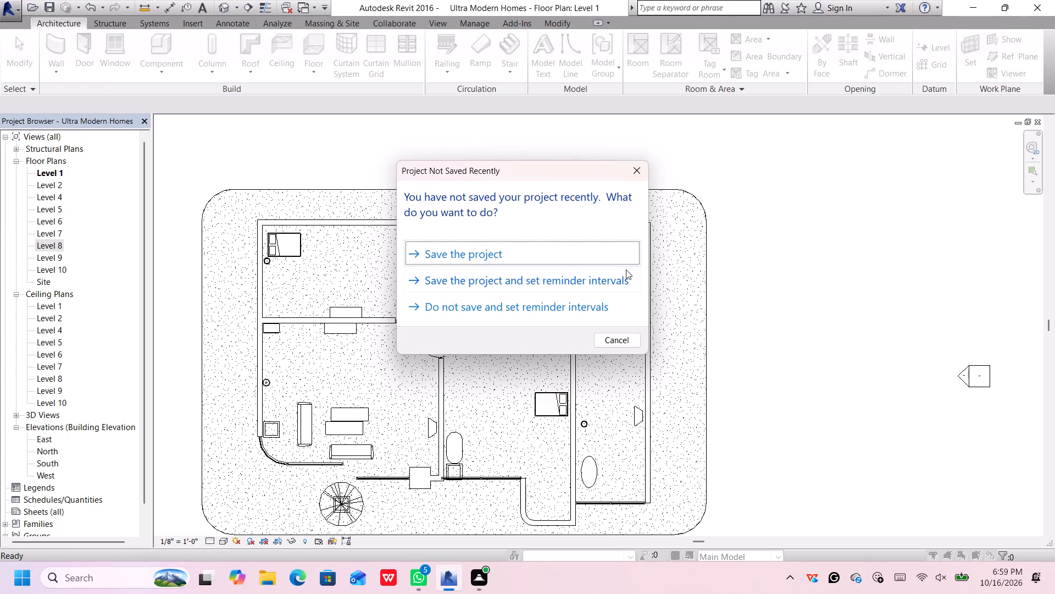
click(602, 246)
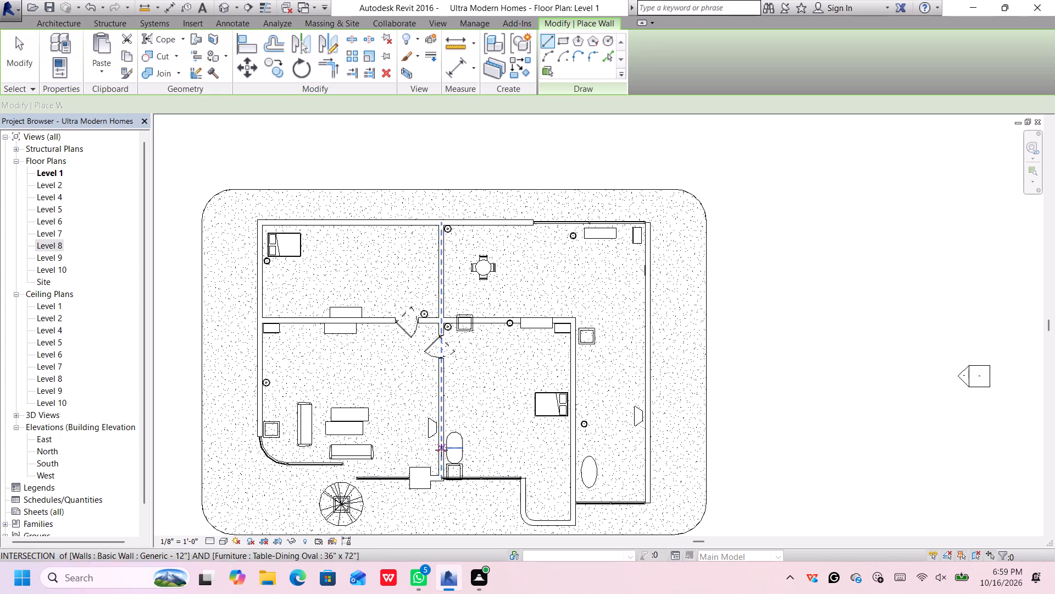
key(Escape)
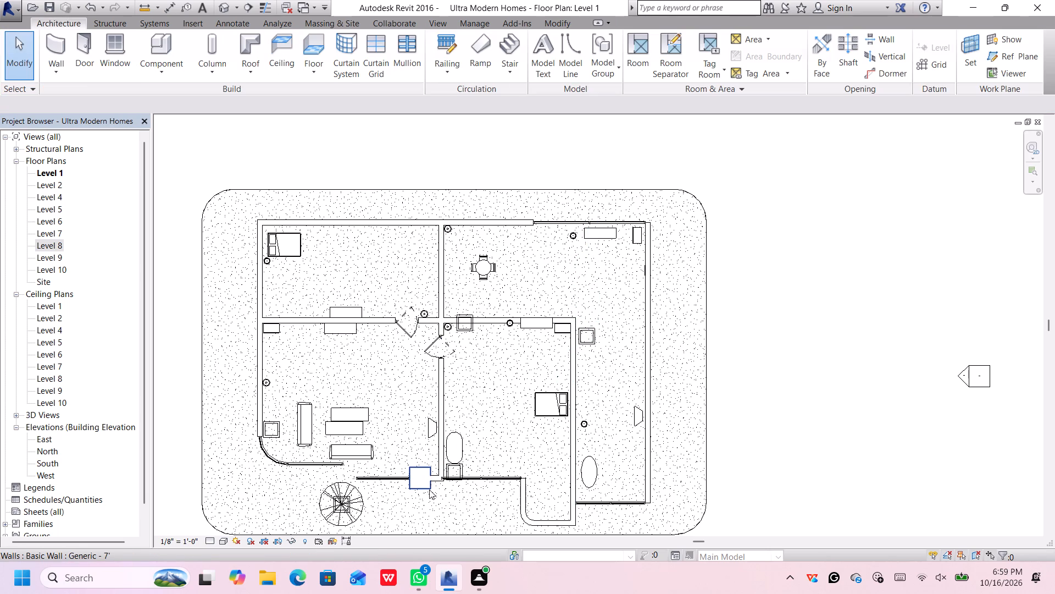
Delete the remaining Generic - 7' wall between the entrance glazing and the interior partition.
click(426, 486)
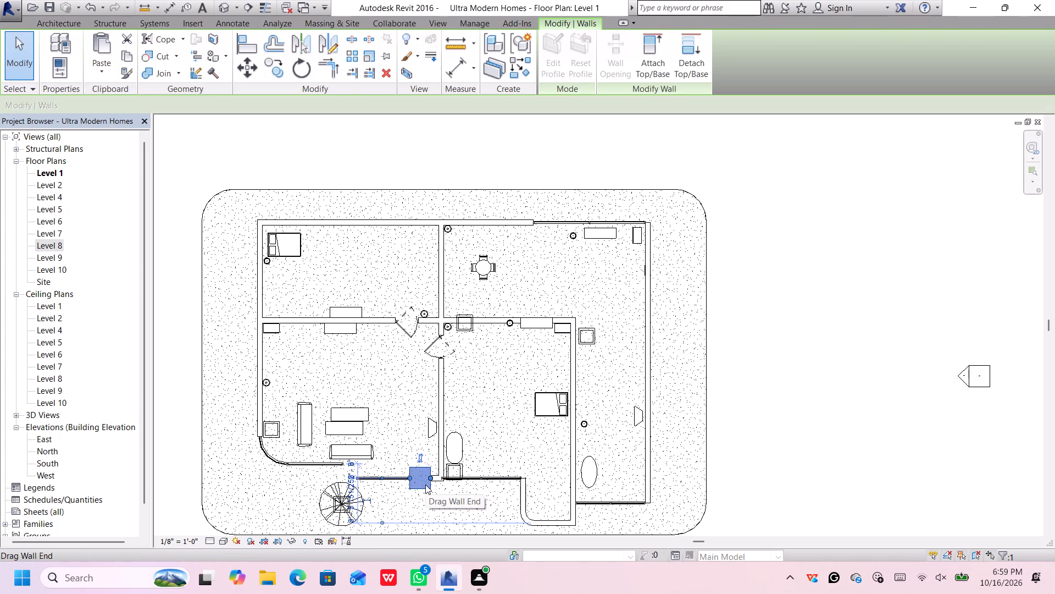
key(Delete)
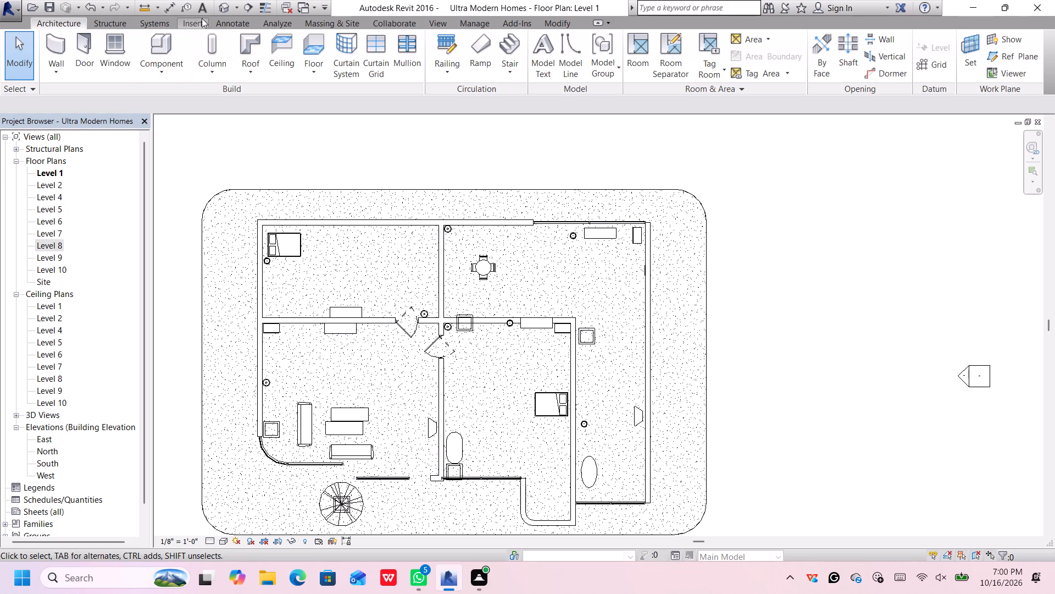
In the default 3D view, stretch the base of the Generic - 7' pier above the potted tree down to the ground-floor paving.
click(223, 7)
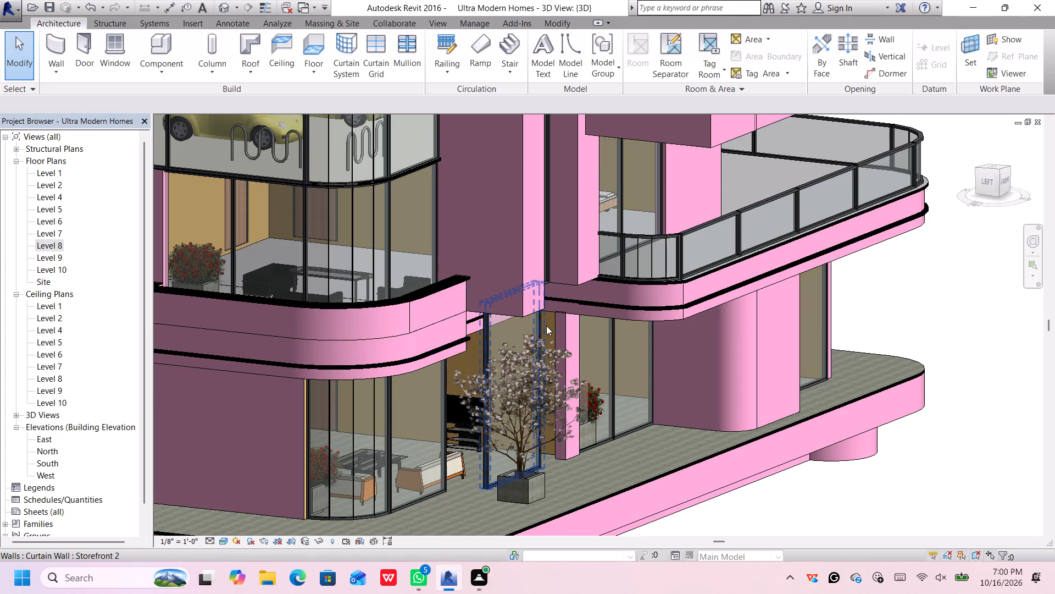
click(513, 313)
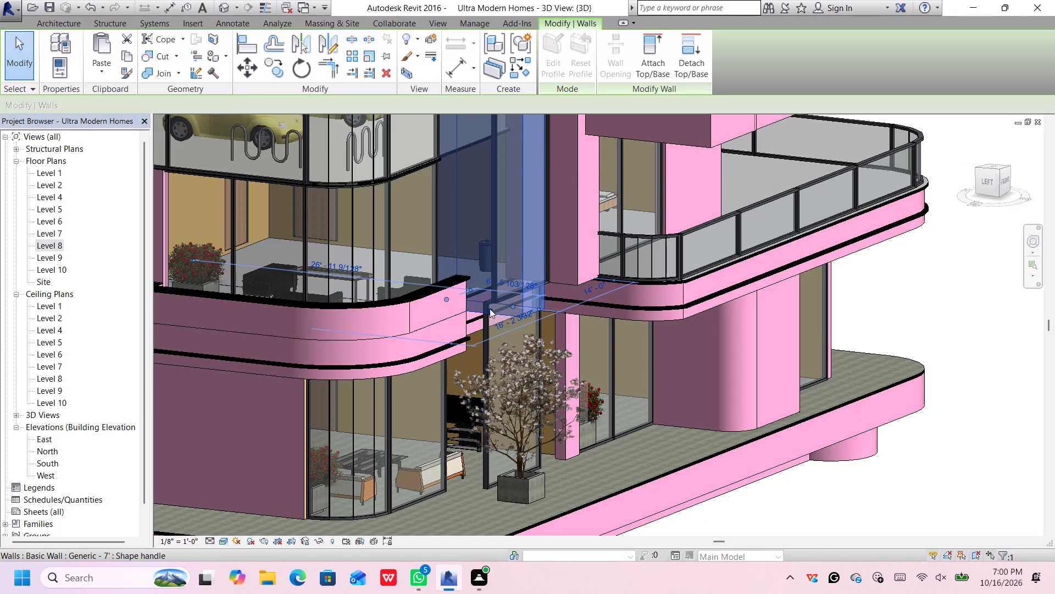
drag(489, 310, 472, 435)
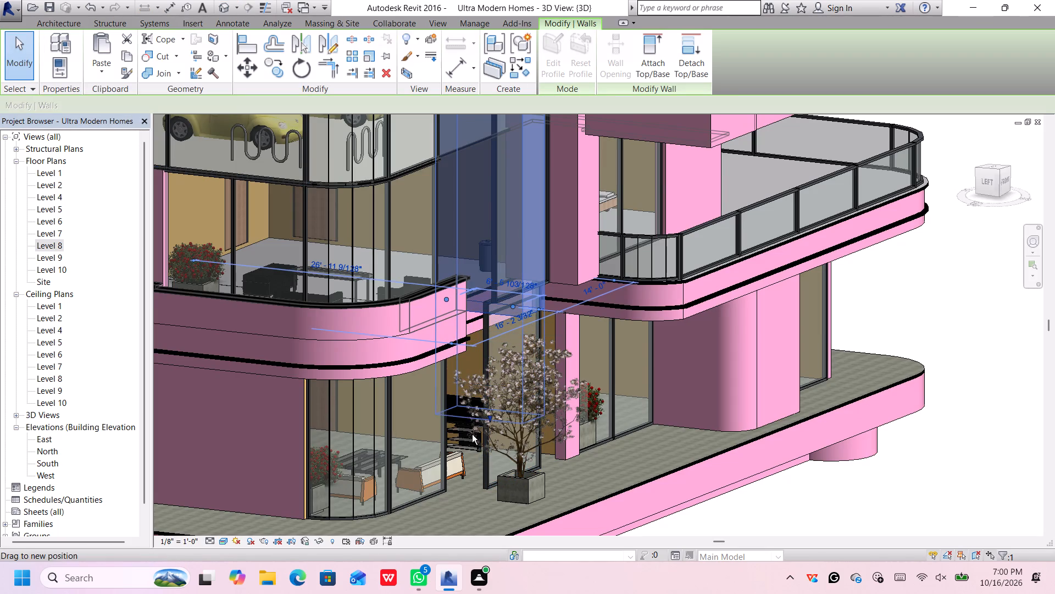
drag(472, 435, 465, 492)
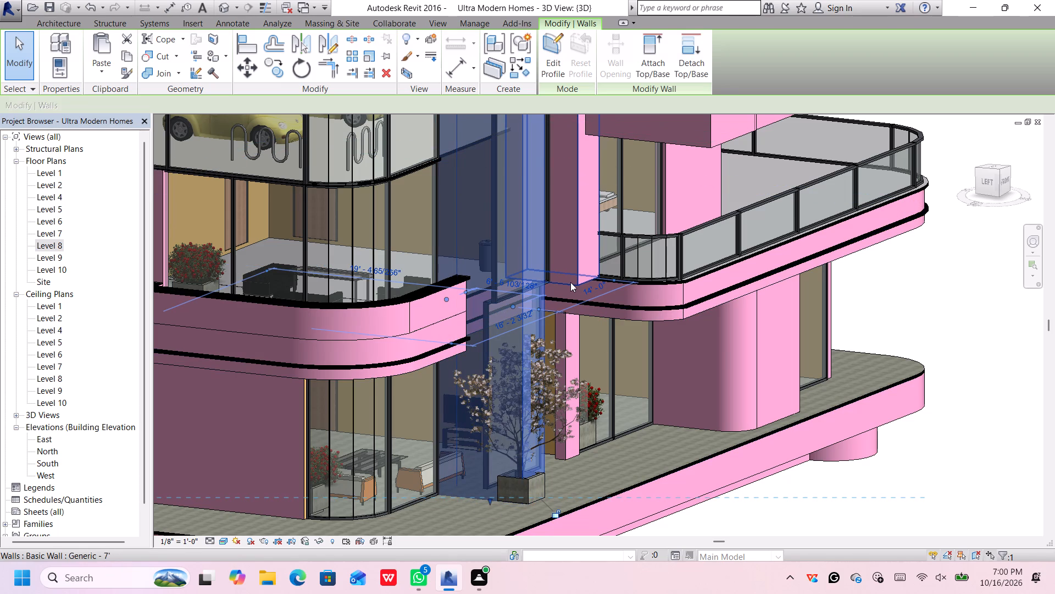
Stretch the base of the adjacent Generic - 7' pier beside the balcony down to the ground-floor paving, and dismiss the blank notification.
click(570, 282)
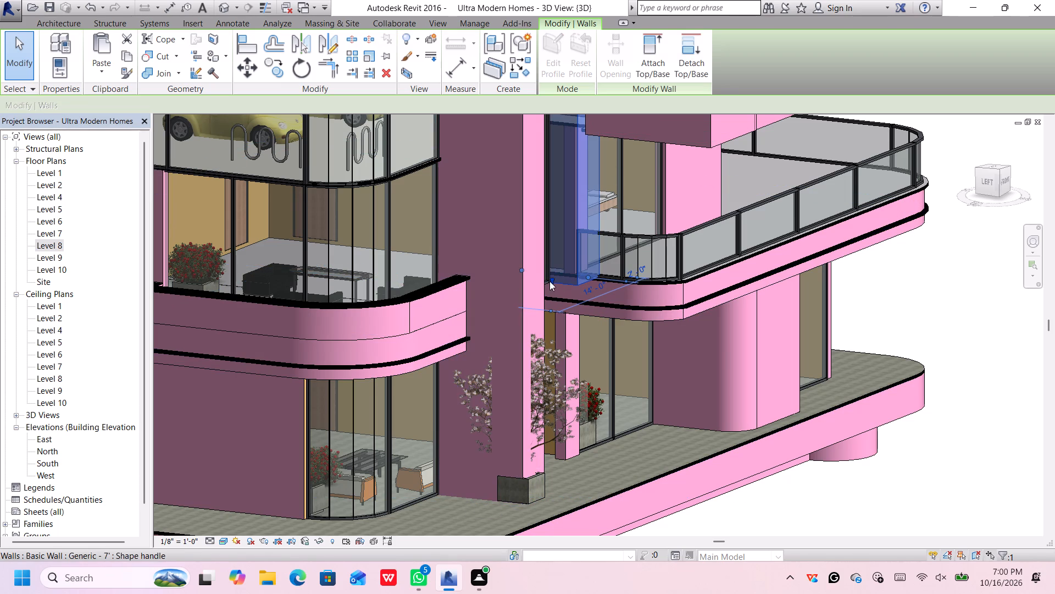
drag(550, 281, 562, 474)
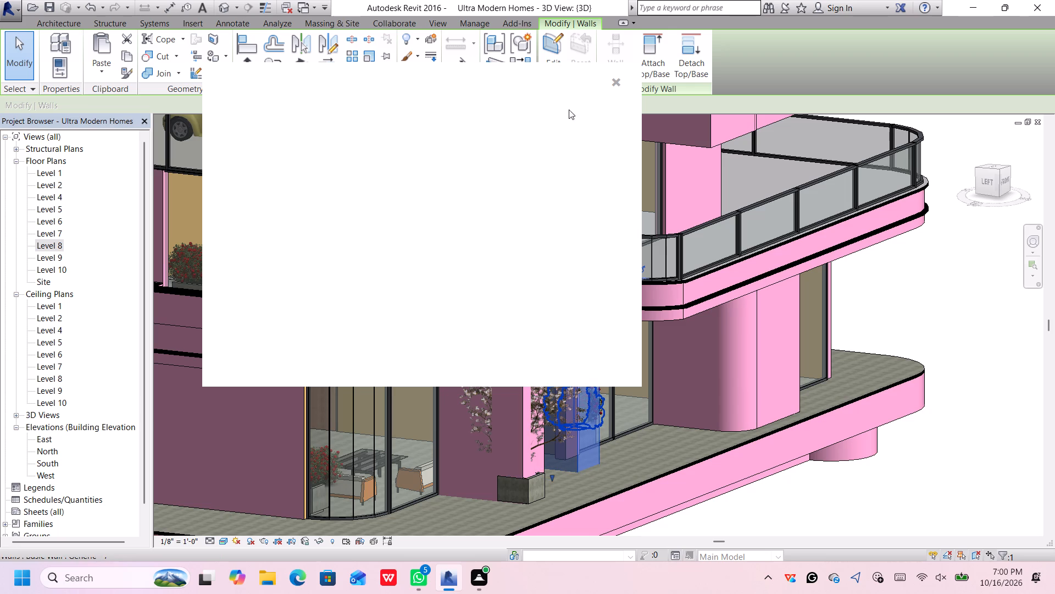
click(624, 82)
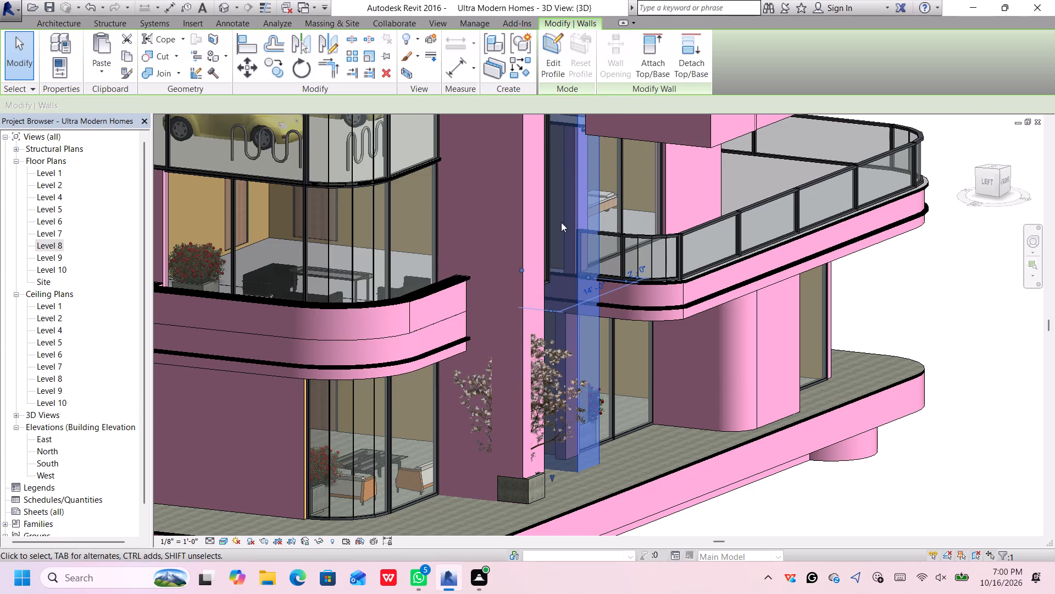
Nudge the planter and its Japanese Cherry tree together out of the extended pier, placing them just in front of its outer corner.
click(523, 487)
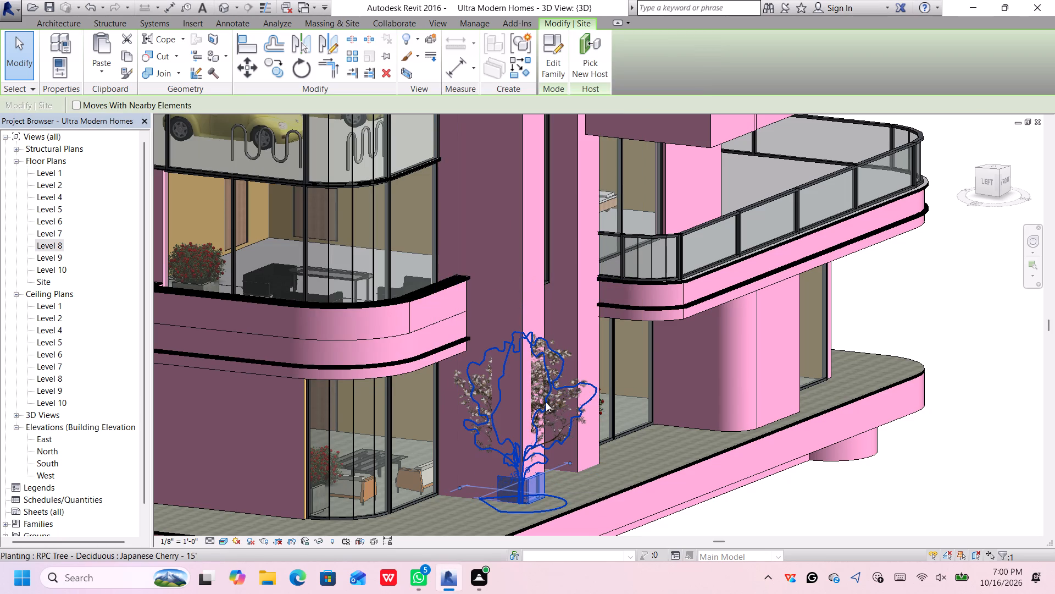
ctrl+click(546, 402)
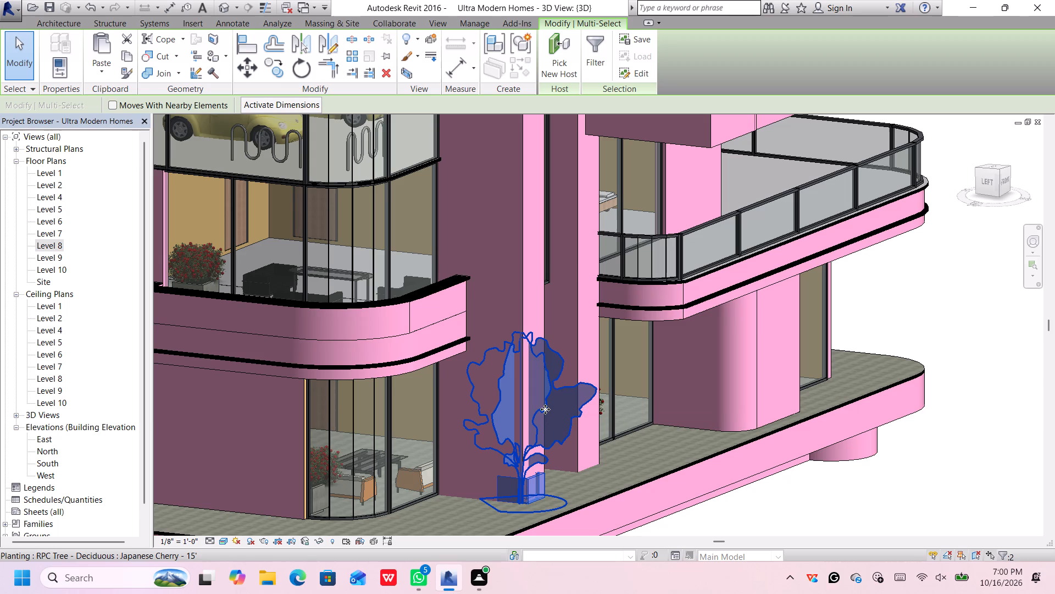
key(Down)
key(Down)
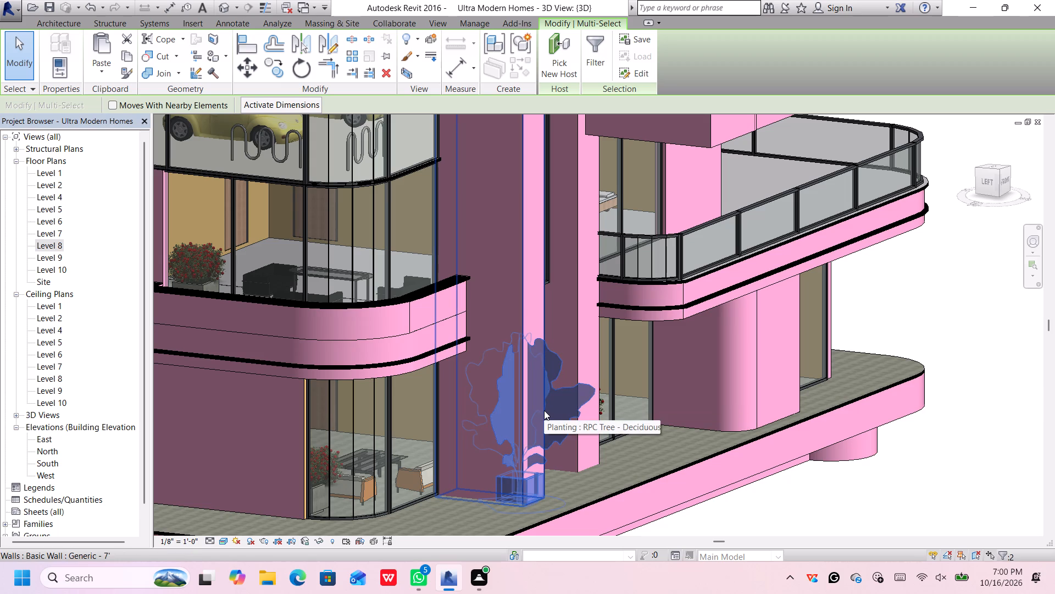
key(Up)
key(Up)
key(Right)
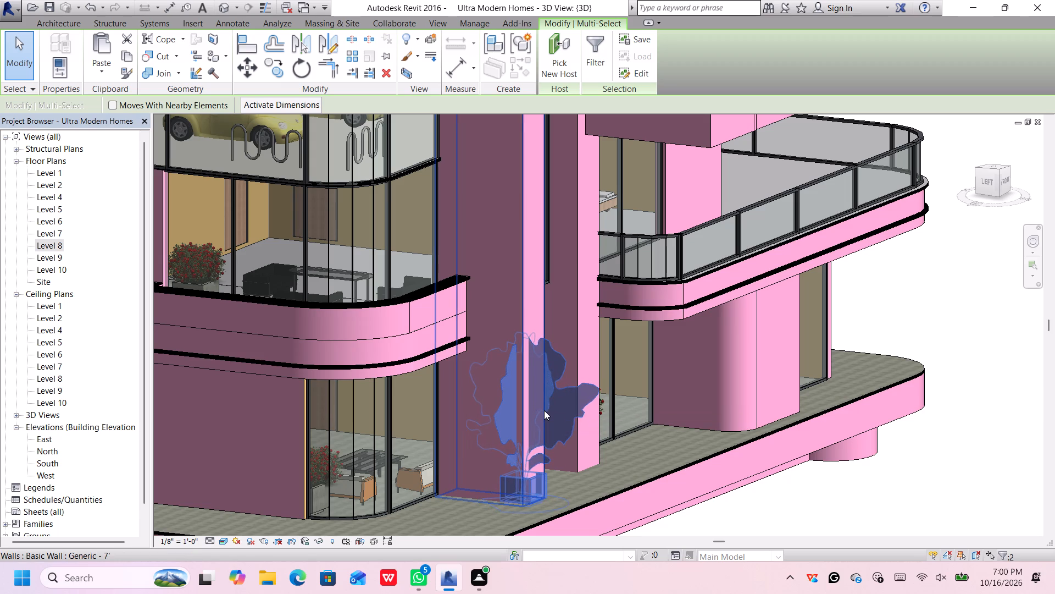
key(Right)
key(Right)
key(Right)
key(Right)
key(Right)
key(Right)
key(Right)
key(Right)
key(Right)
key(Right)
key(Right)
key(Right)
key(Right)
key(Right)
key(Right)
key(Right)
key(Right)
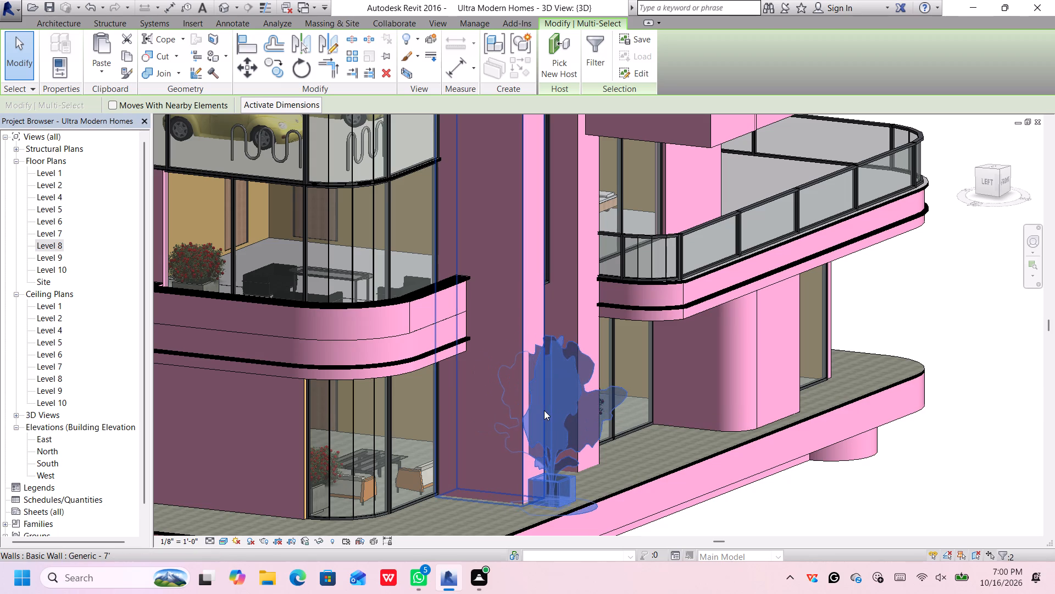
key(Left)
key(Down)
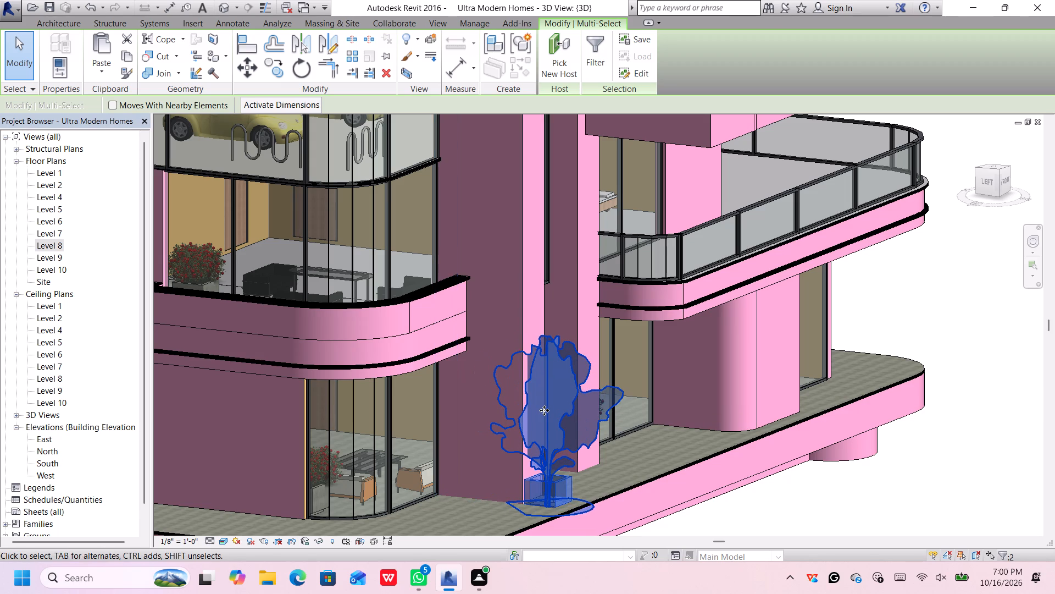
click(931, 488)
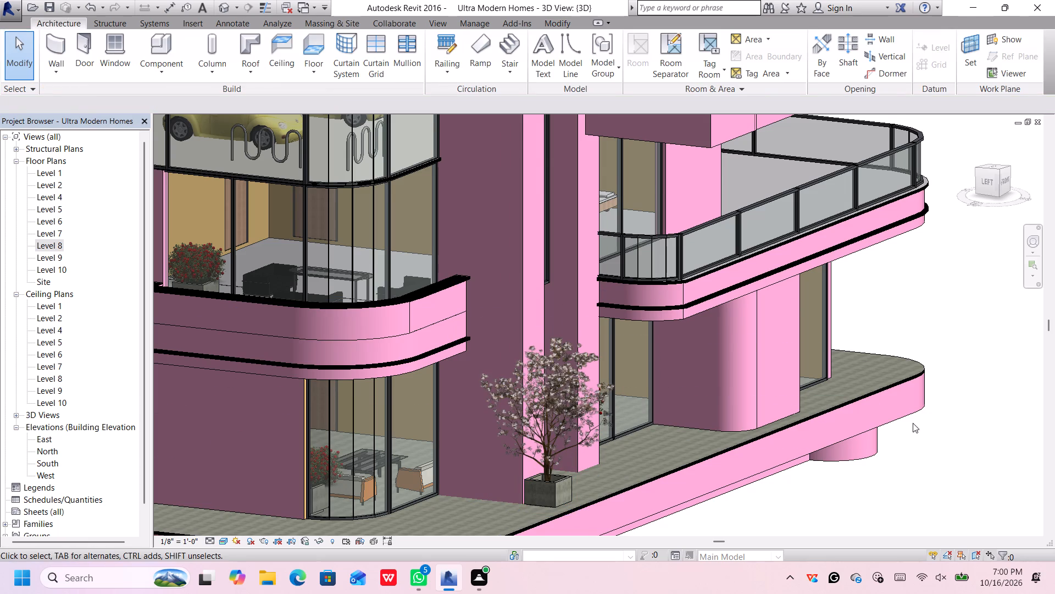
Nudge the arched Generic - 7' wall at the top of the entrance piers sideways towards the curved garage glazing.
scroll(929, 254, down, 2)
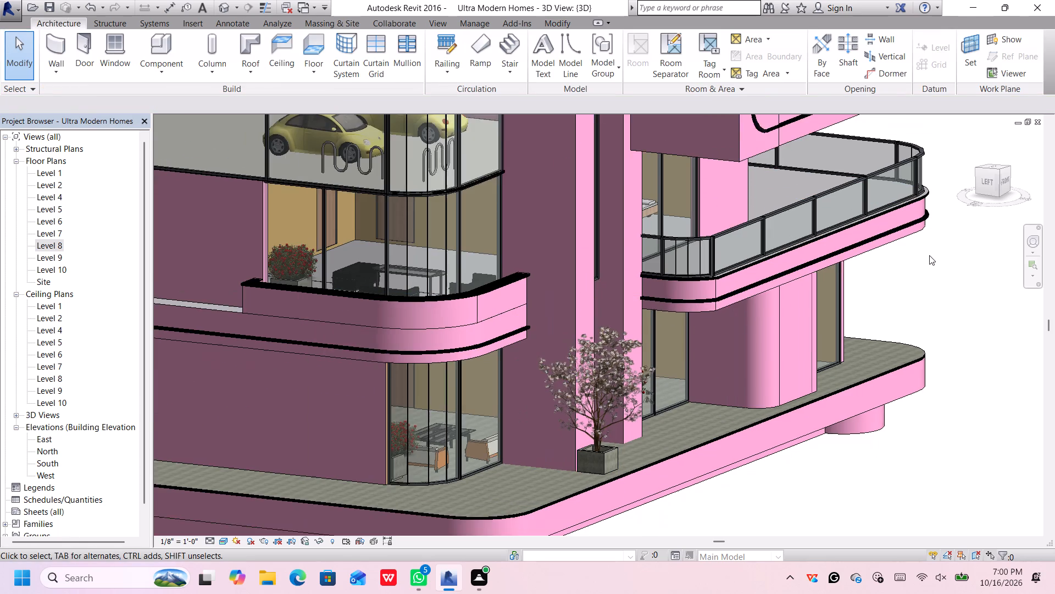
middle_drag(937, 291, 871, 394)
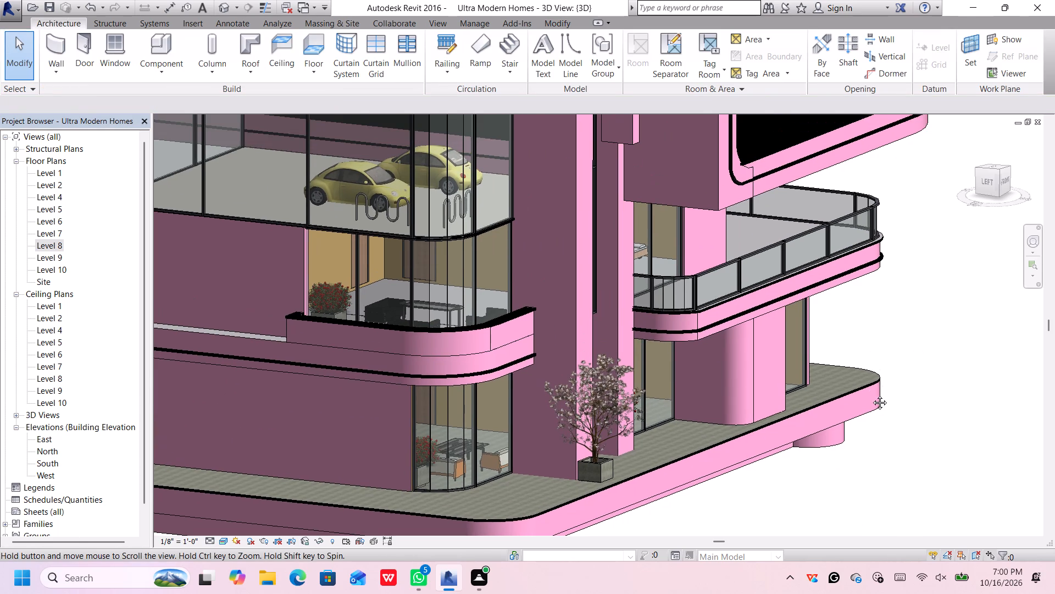
middle_drag(871, 394, 866, 410)
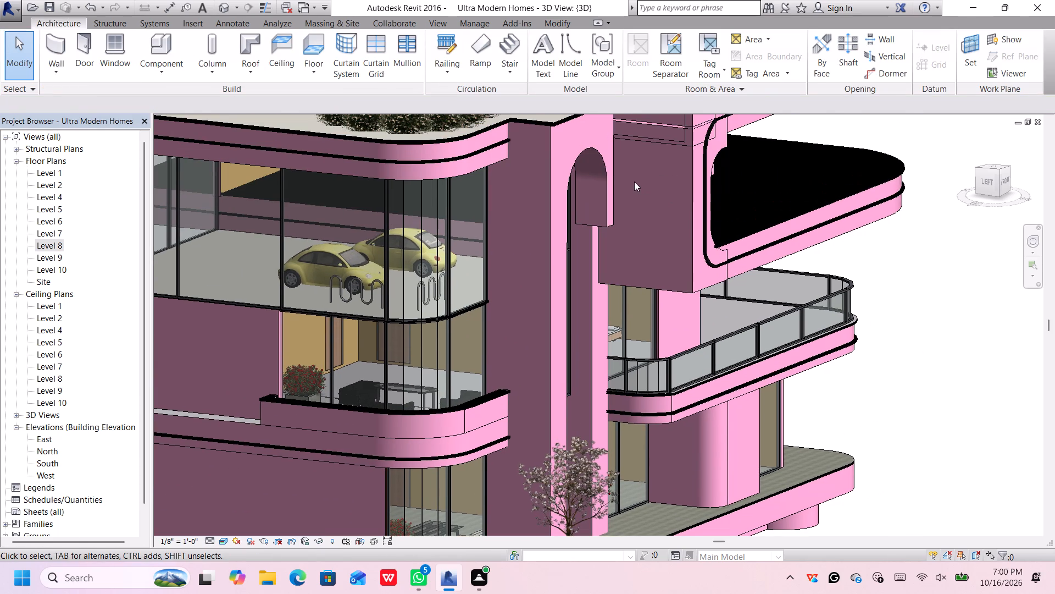
click(606, 188)
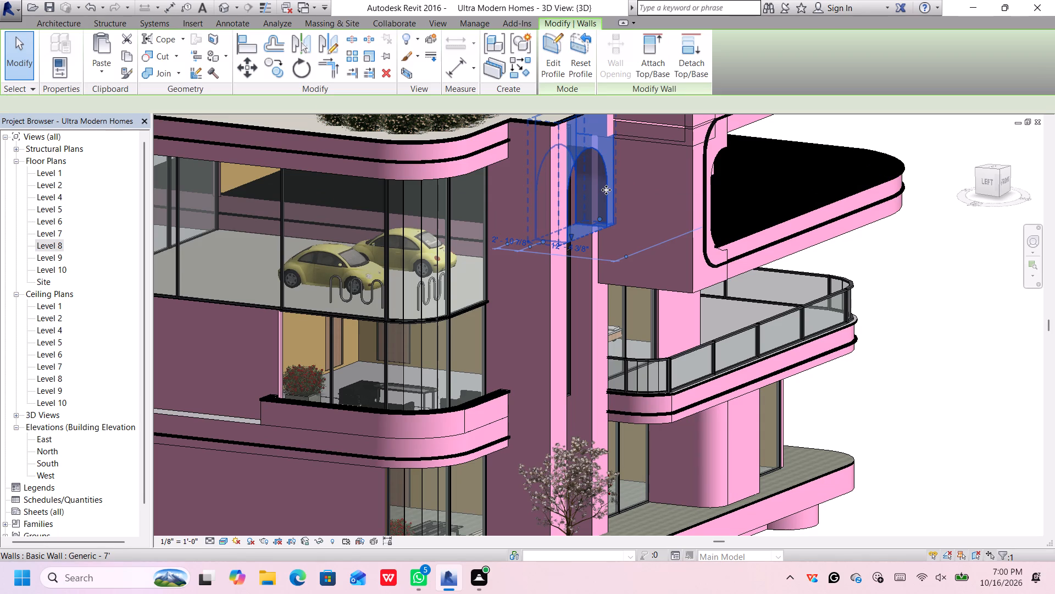
scroll(606, 190, up, 3)
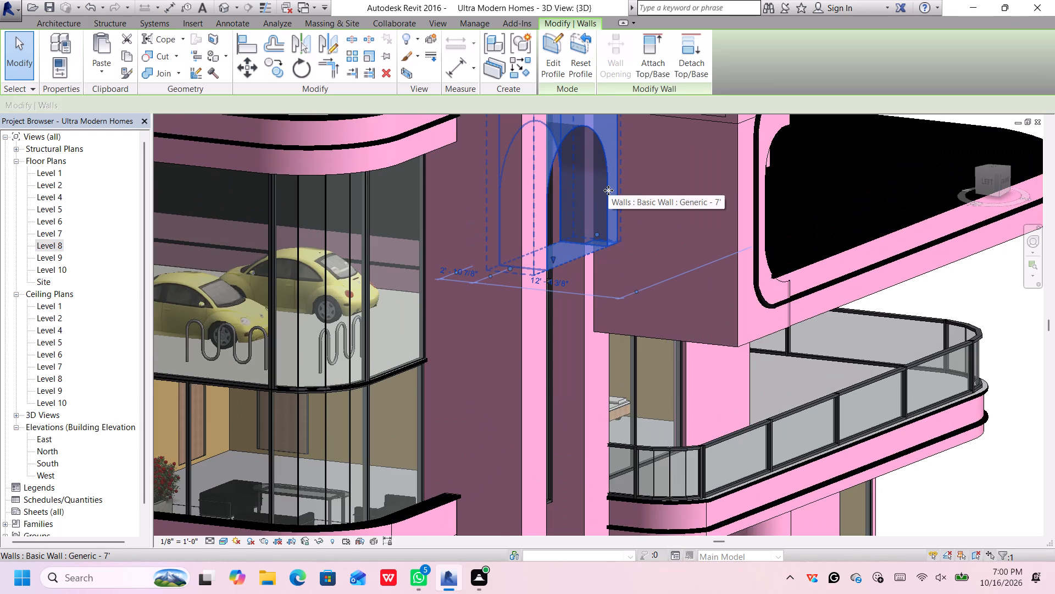
scroll(607, 202, down, 4)
scroll(662, 197, down, 1)
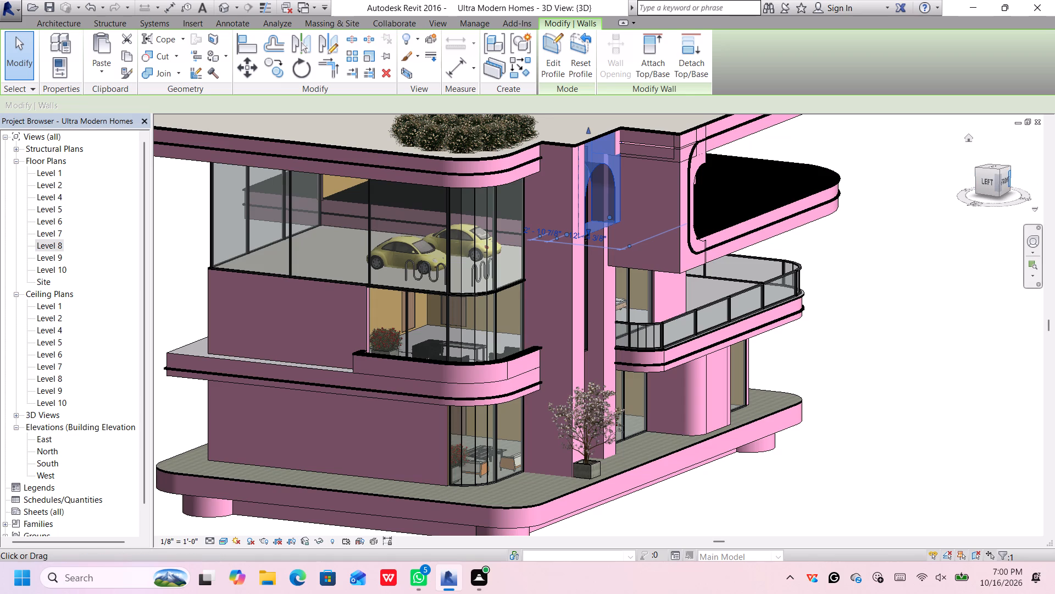
scroll(606, 249, up, 5)
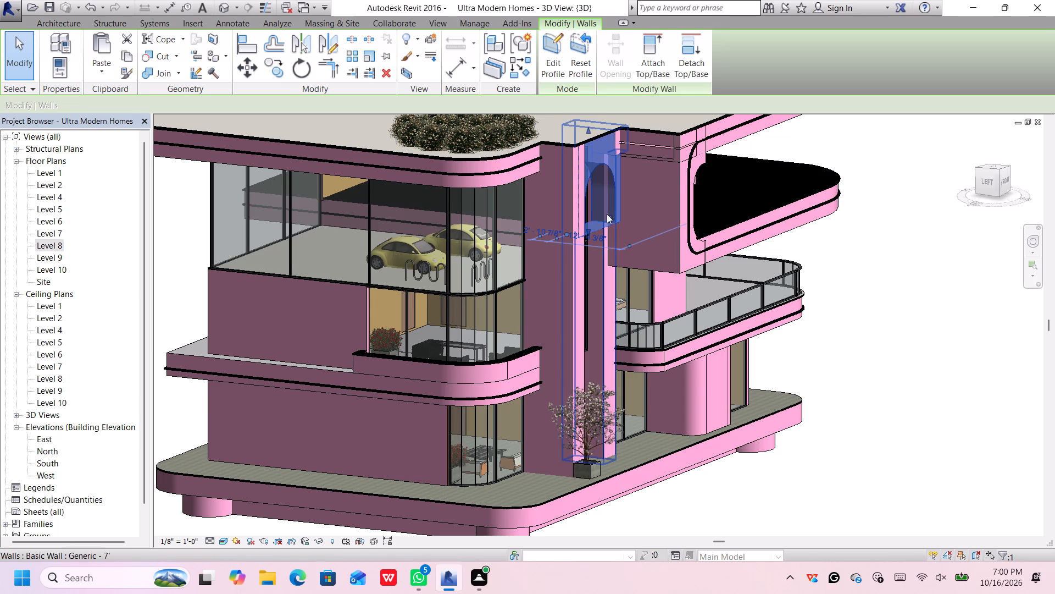
key(Left)
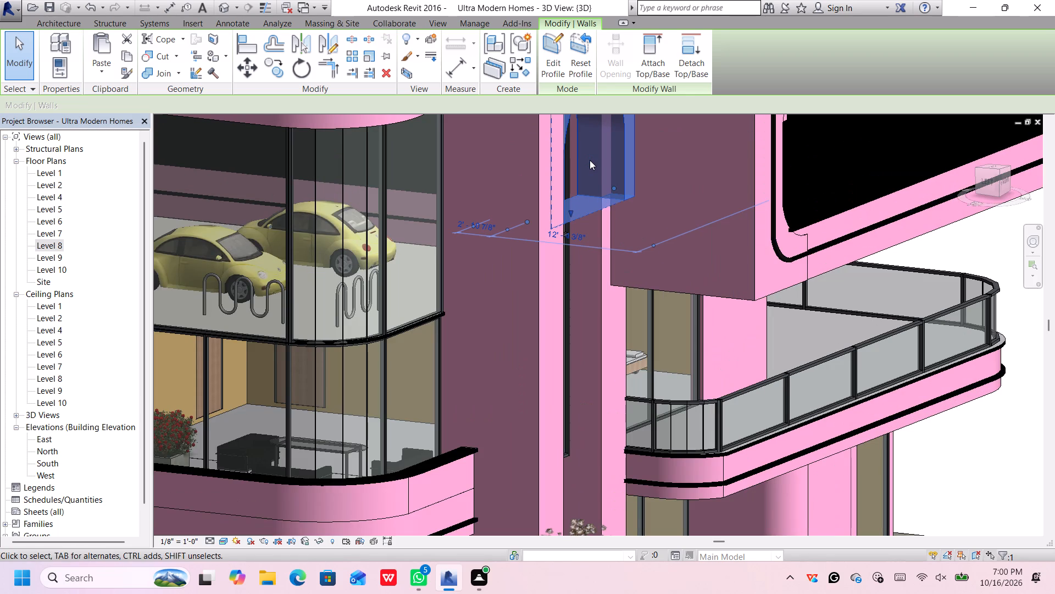
key(Left)
key(Left)
key(Left)
key(Left)
key(Left)
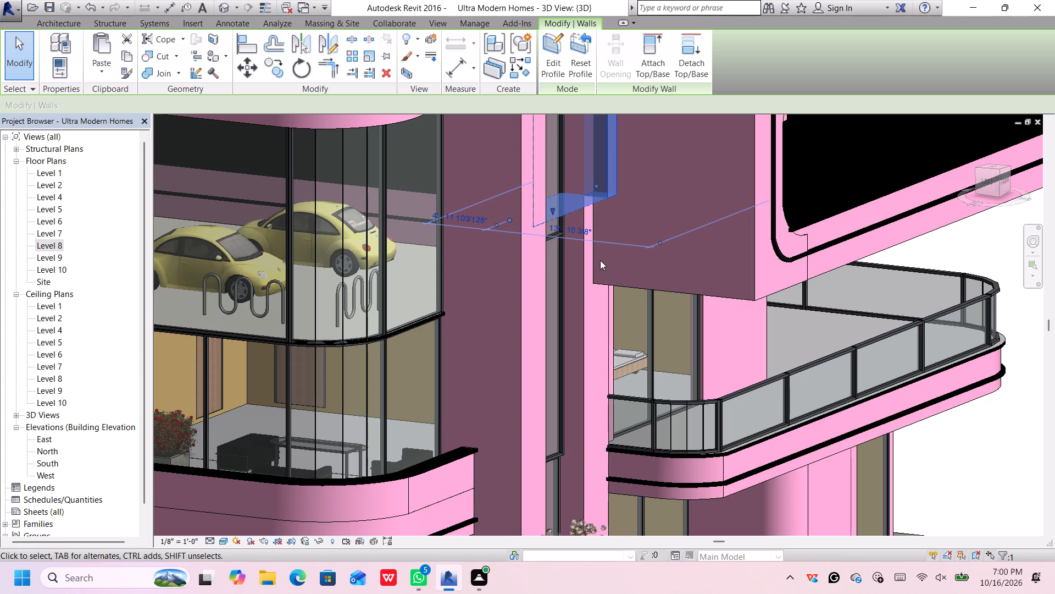
key(Right)
key(Right)
scroll(626, 280, down, 2)
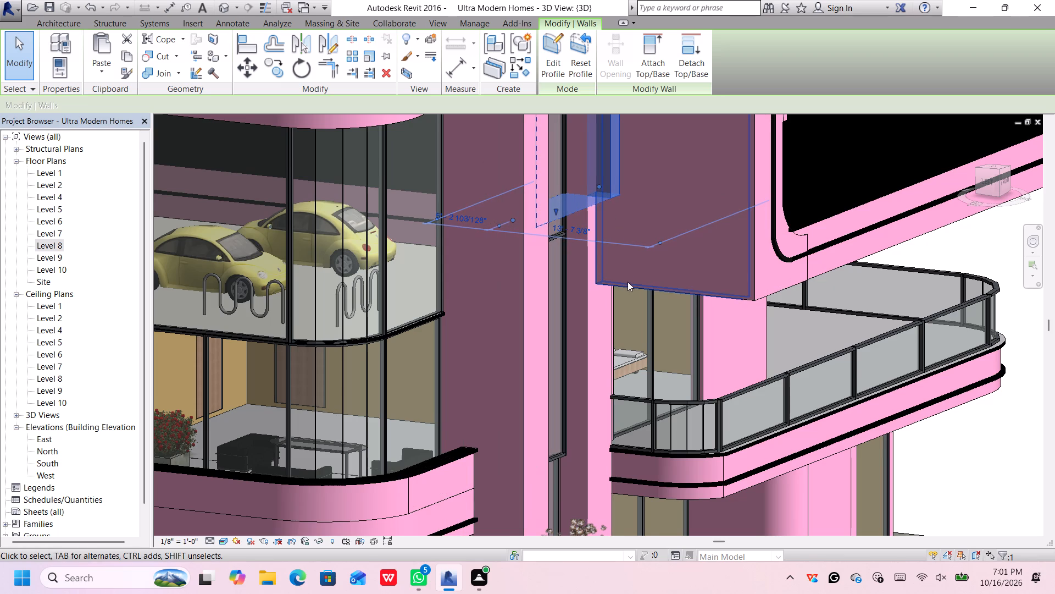
scroll(628, 282, down, 3)
scroll(676, 328, down, 6)
key(Right)
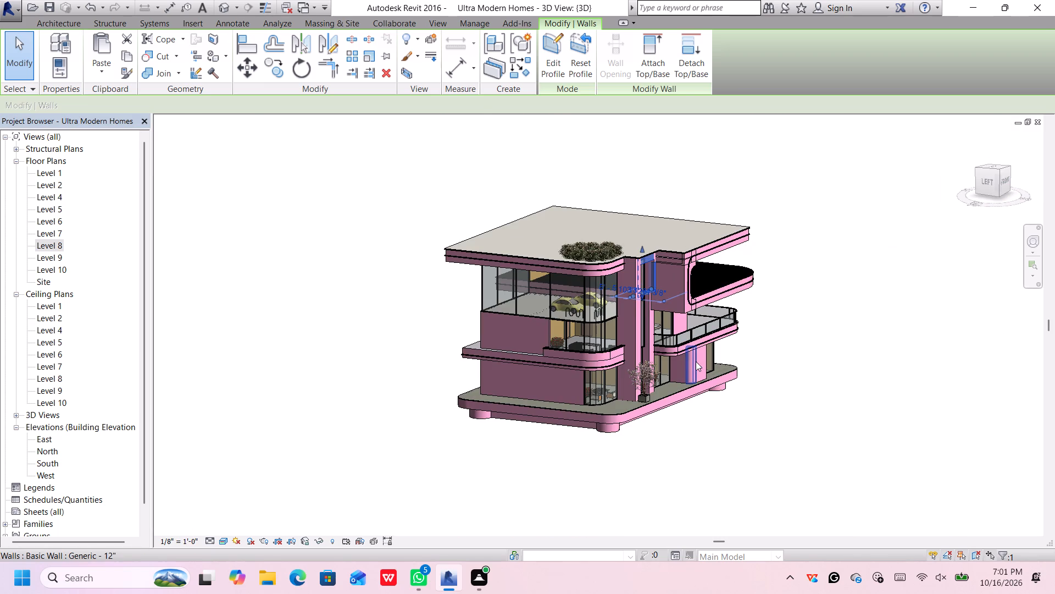
scroll(658, 362, up, 1)
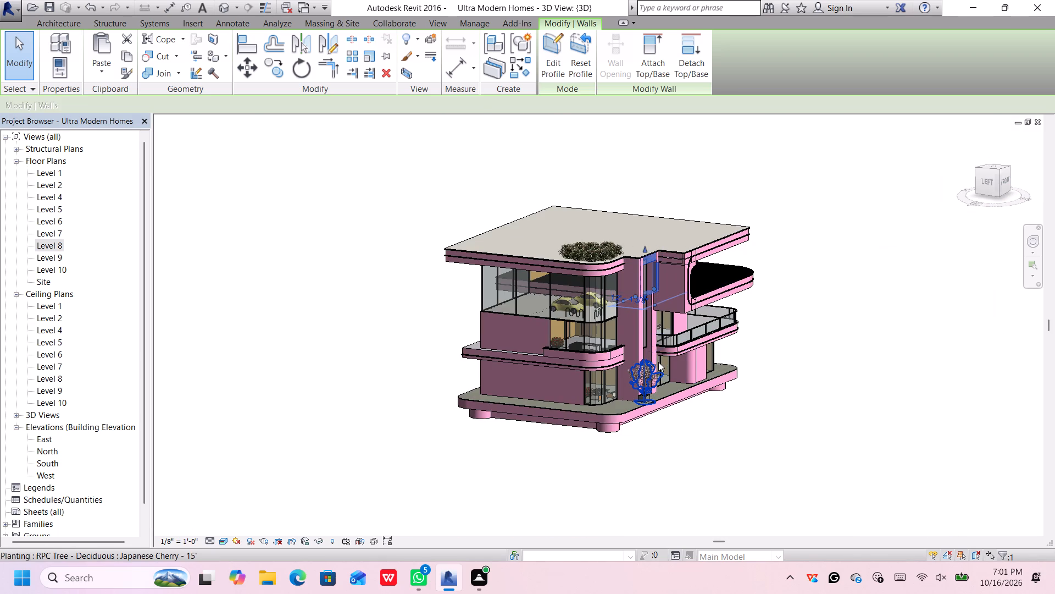
scroll(658, 362, up, 3)
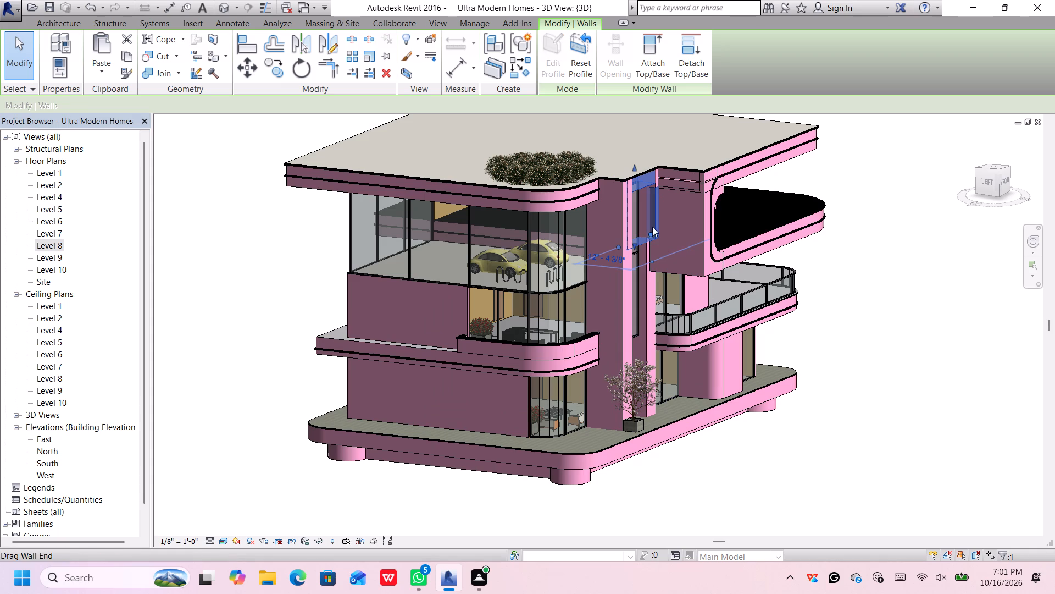
scroll(651, 246, up, 3)
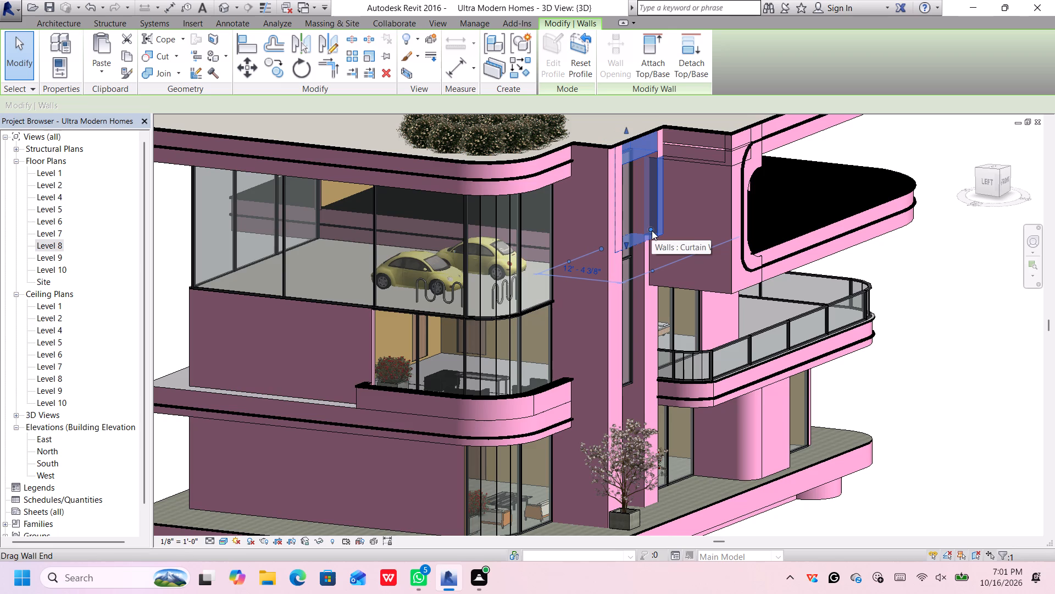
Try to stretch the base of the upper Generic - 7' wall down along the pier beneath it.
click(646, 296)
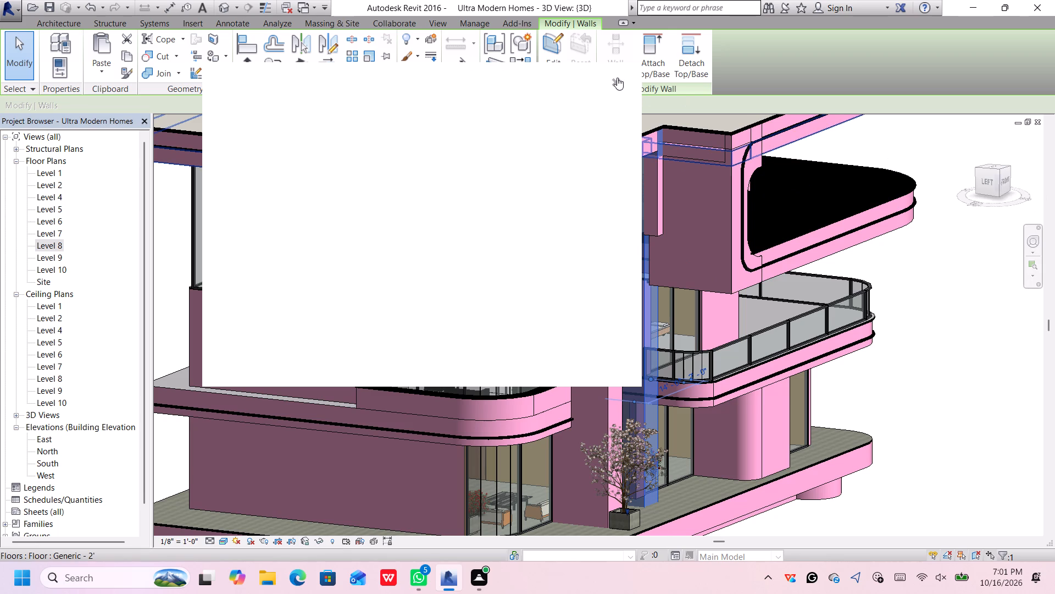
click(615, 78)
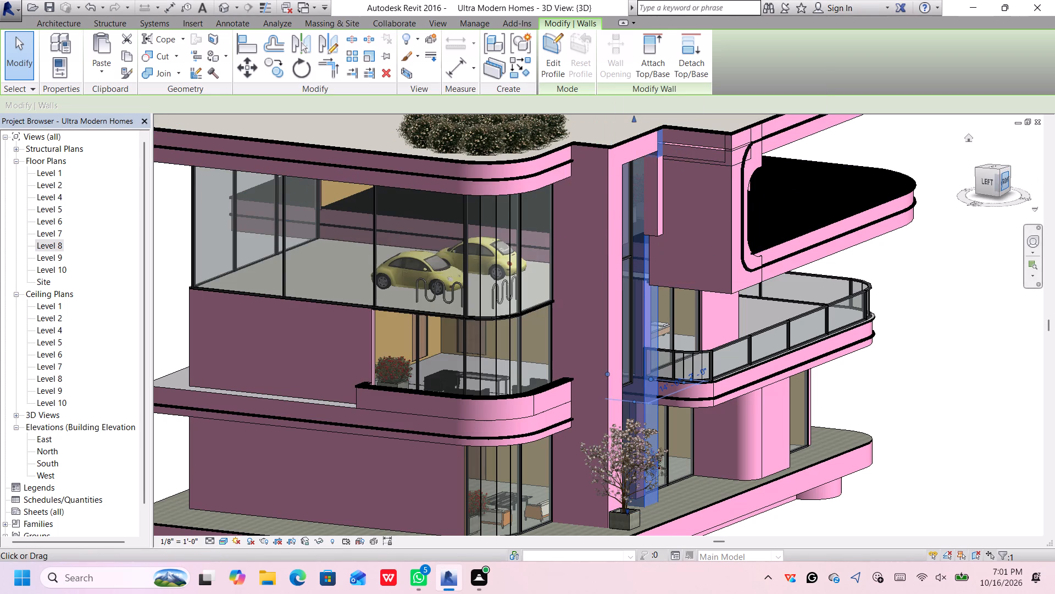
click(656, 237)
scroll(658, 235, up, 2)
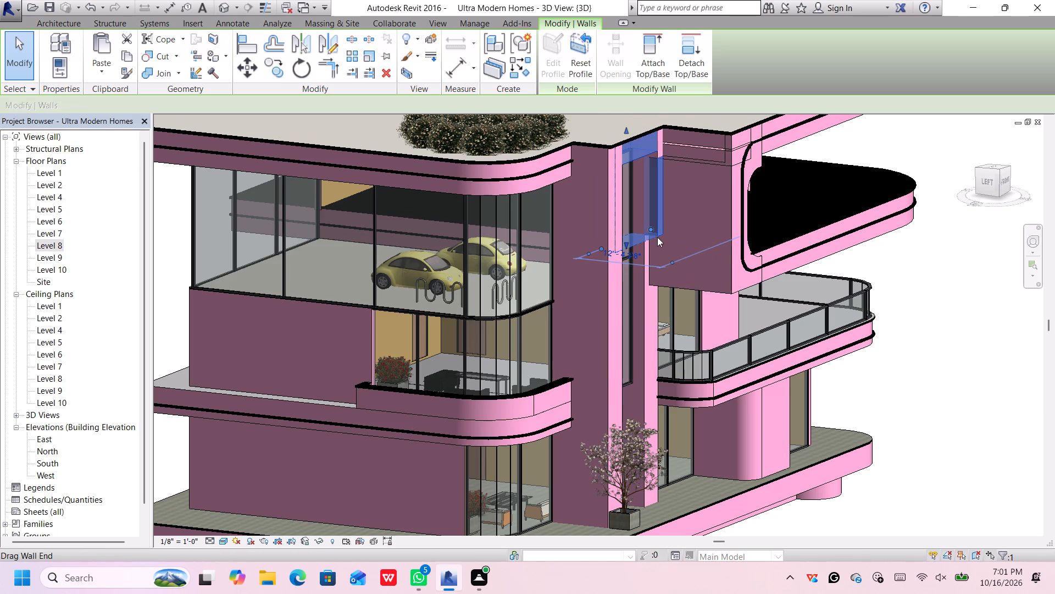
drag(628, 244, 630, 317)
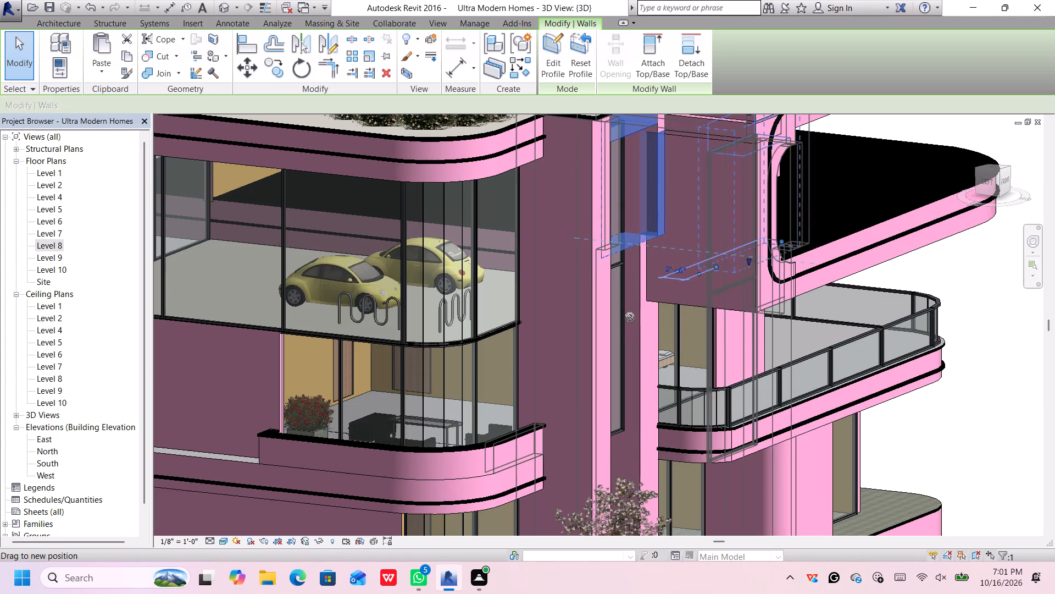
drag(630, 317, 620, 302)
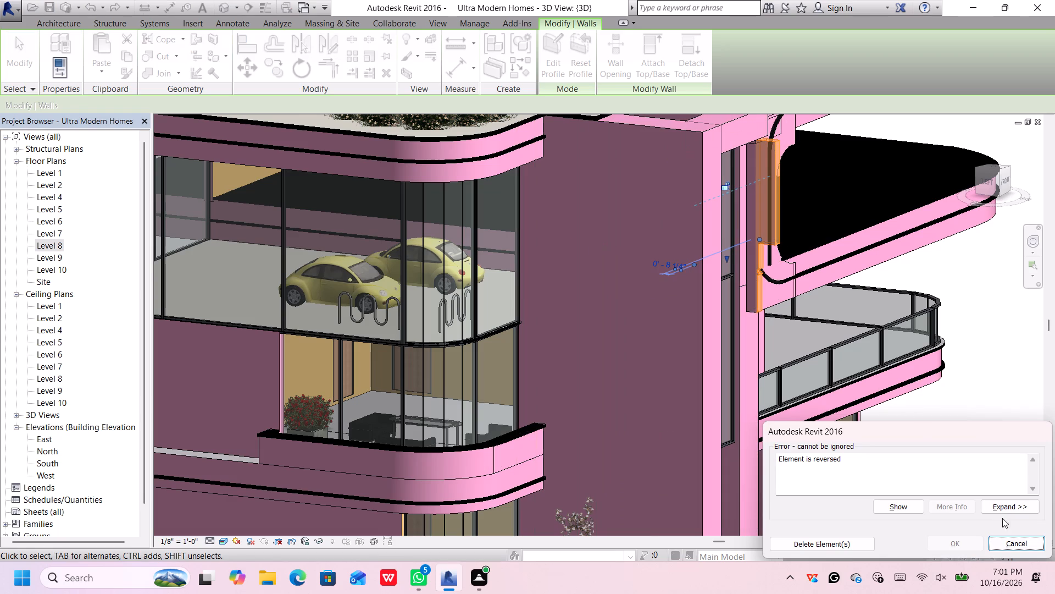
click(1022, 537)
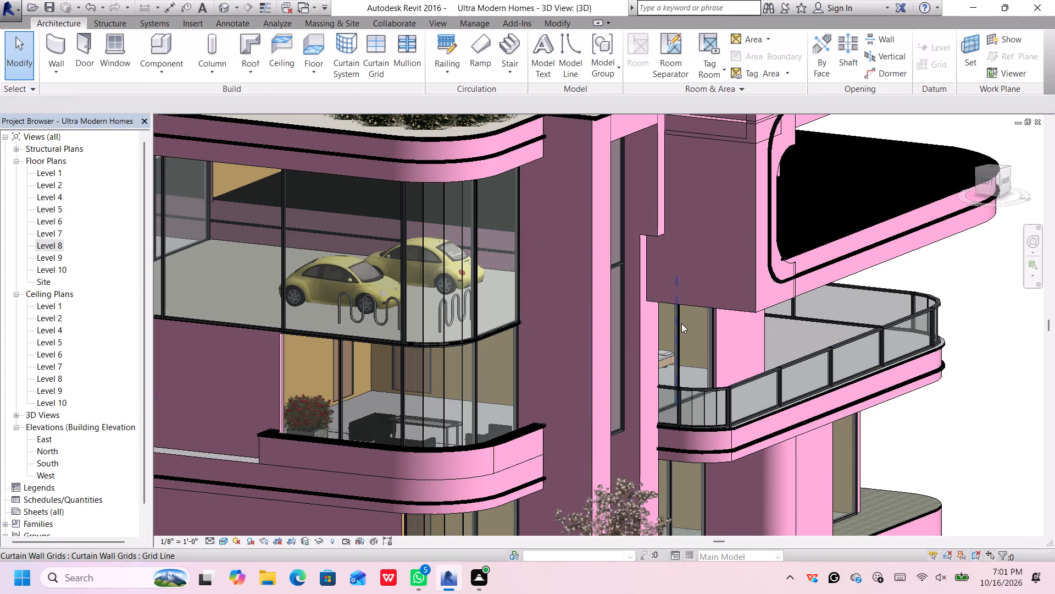
Examine the upper Generic - 7' wall against the entrance piers and the whole facade in the front view.
click(652, 230)
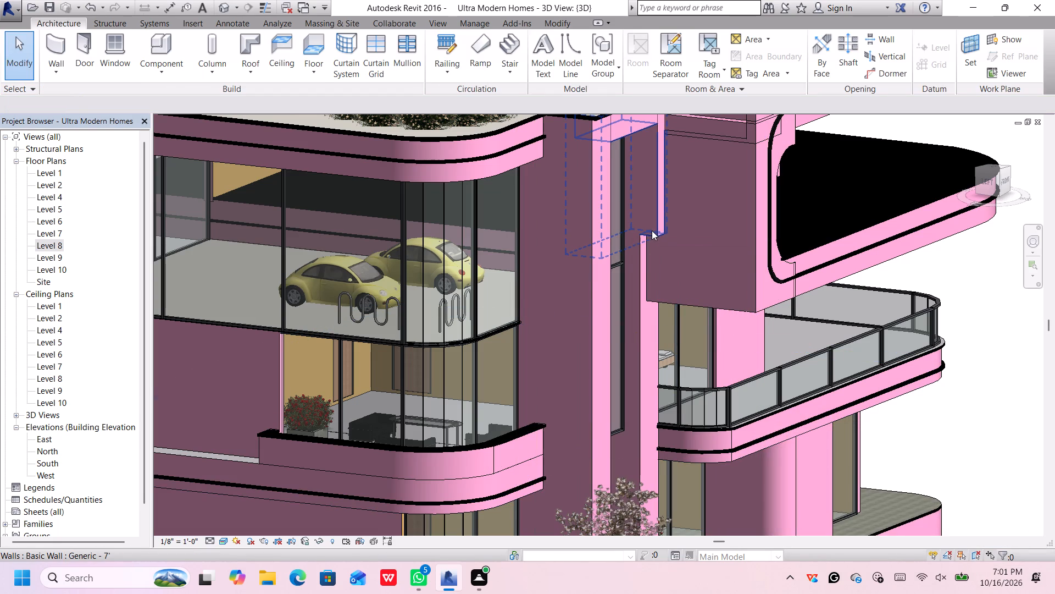
scroll(669, 232, down, 2)
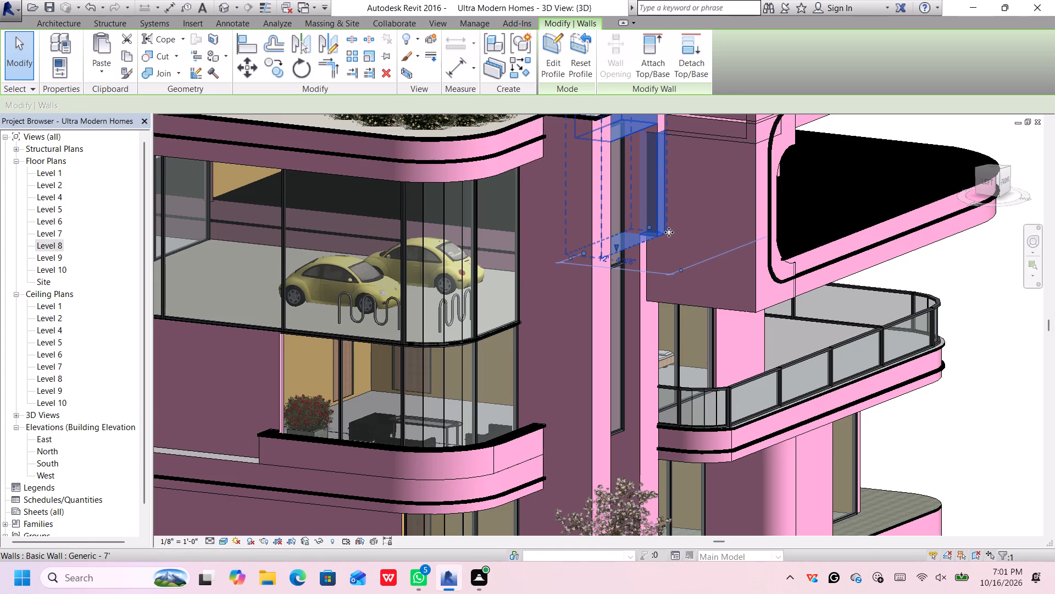
scroll(669, 232, down, 5)
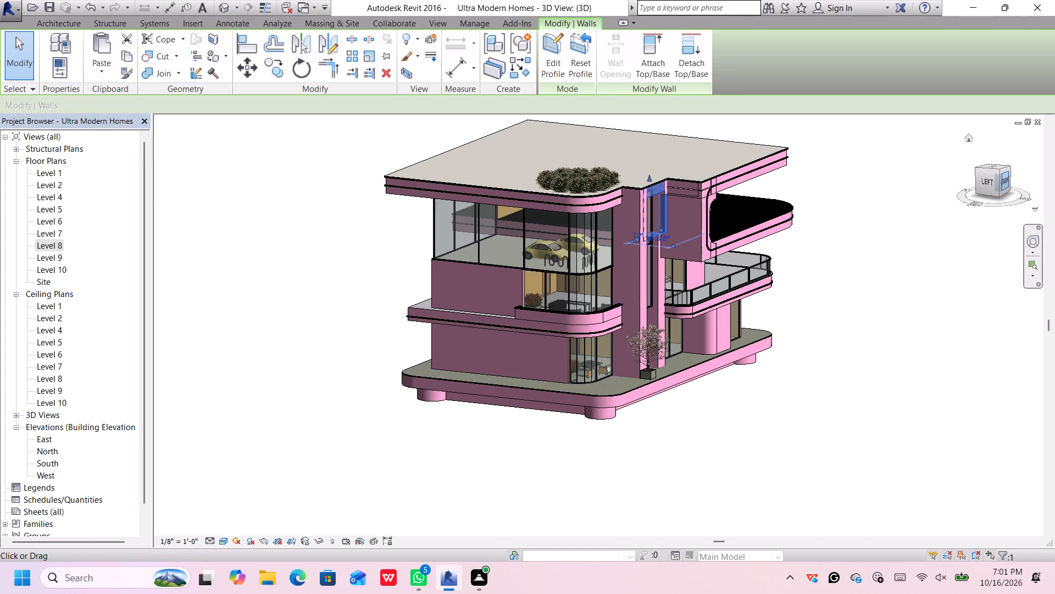
click(1008, 186)
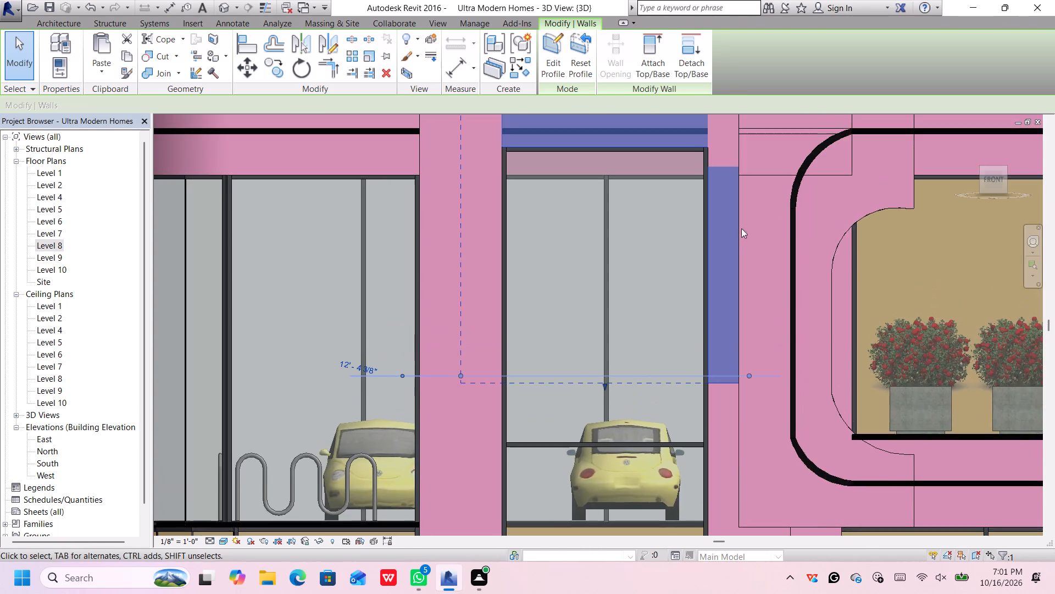
scroll(745, 244, down, 7)
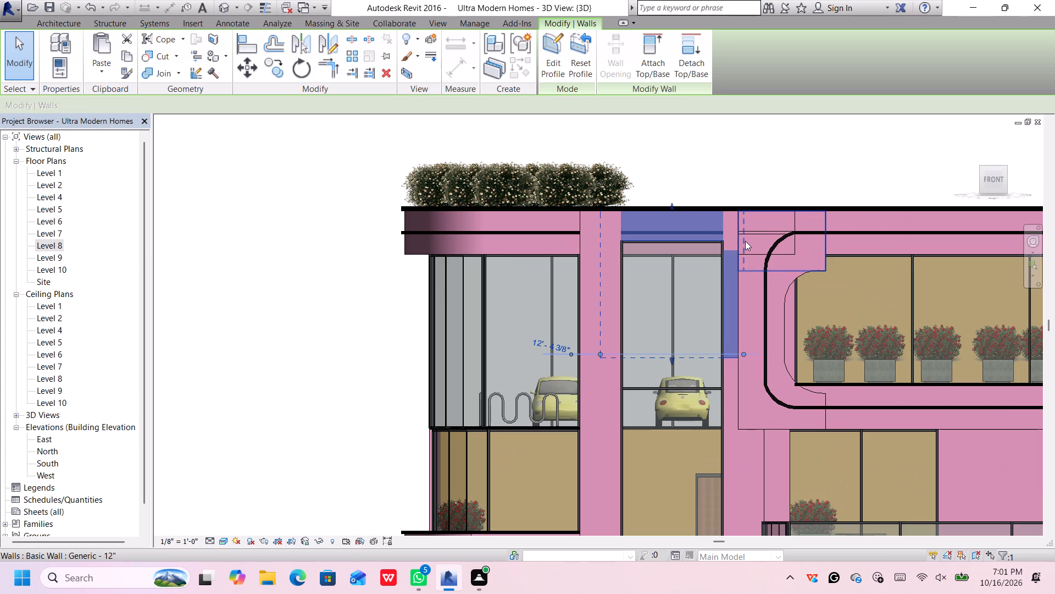
scroll(745, 241, down, 4)
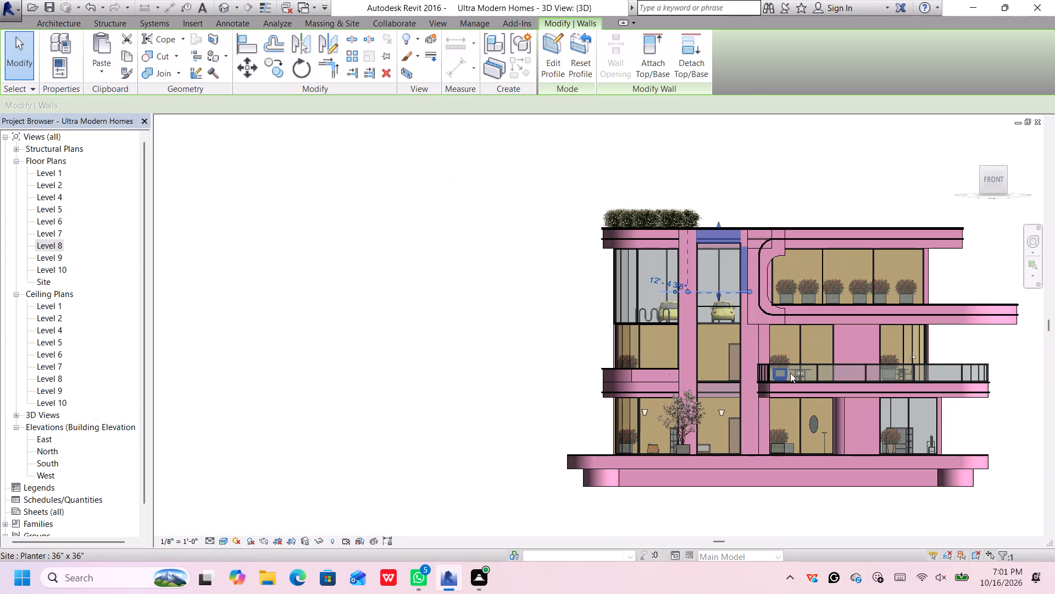
scroll(778, 391, up, 2)
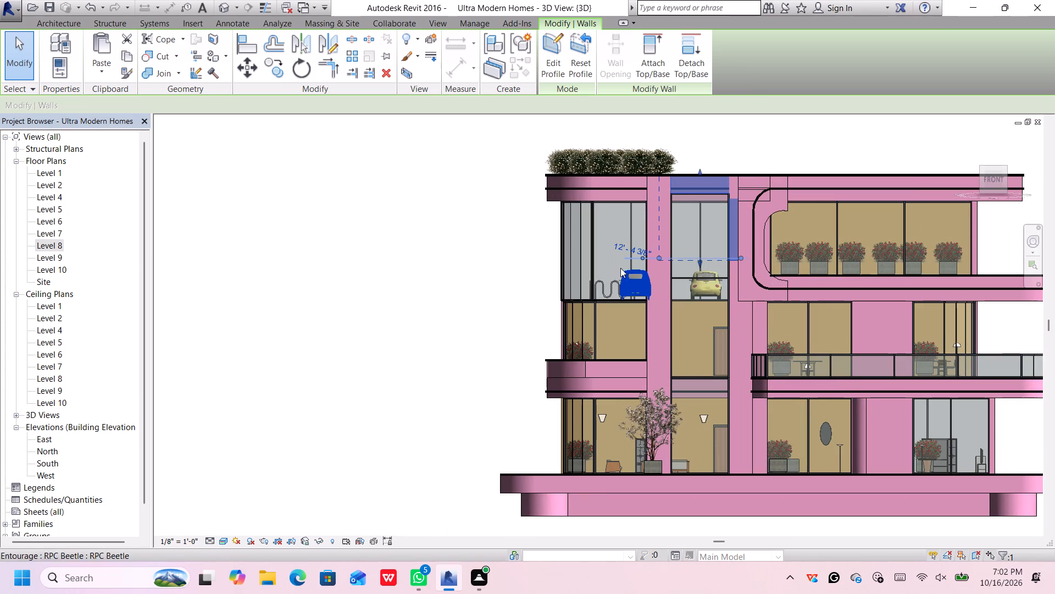
click(475, 276)
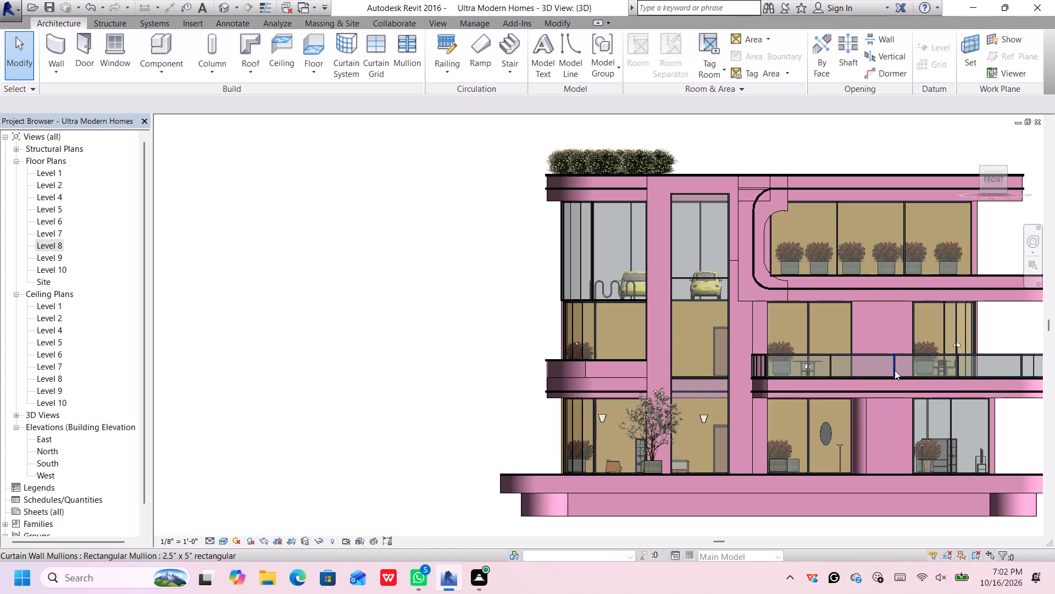
scroll(957, 381, down, 2)
middle_drag(1023, 413, 924, 401)
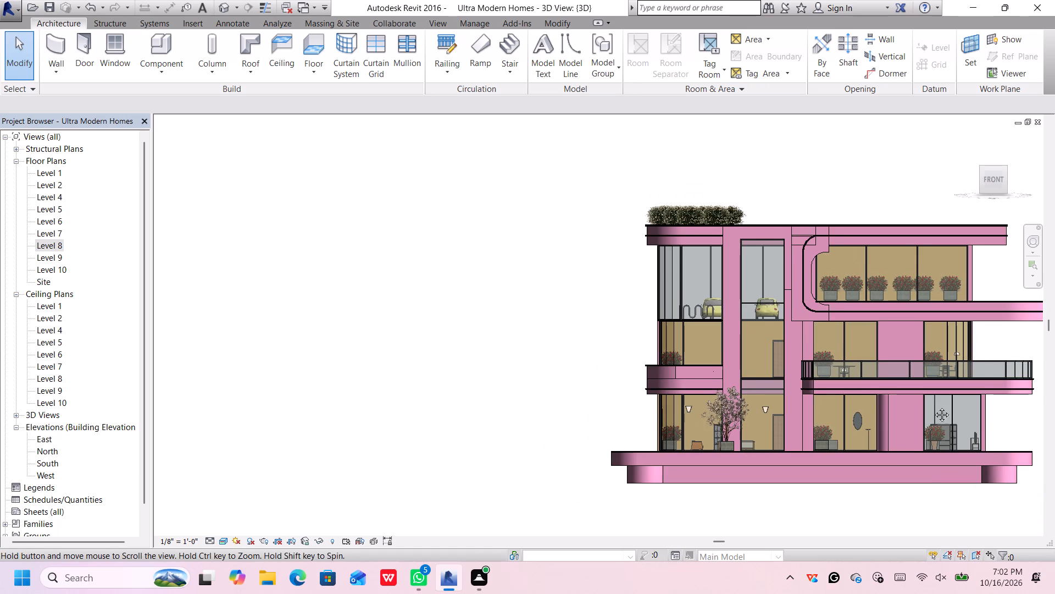
scroll(969, 408, up, 2)
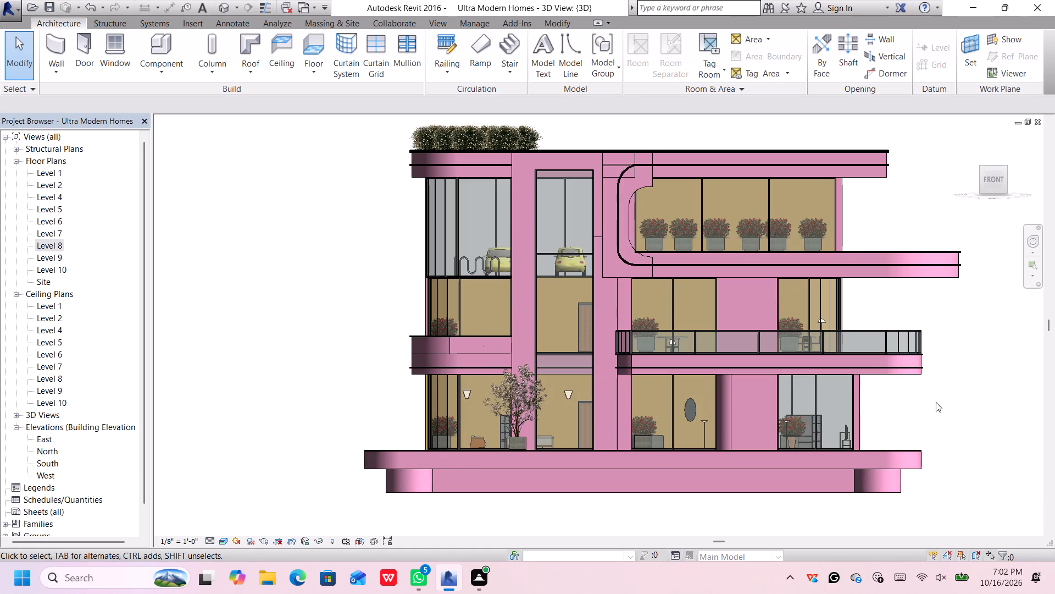
Inspect the front facade from a low angle, checking the entrance piers, upper frame and balcony overhangs.
middle_click(909, 399)
middle_click(908, 398)
shift+middle_drag(908, 399, 904, 393)
shift+middle_drag(900, 387, 871, 340)
shift+middle_click(871, 340)
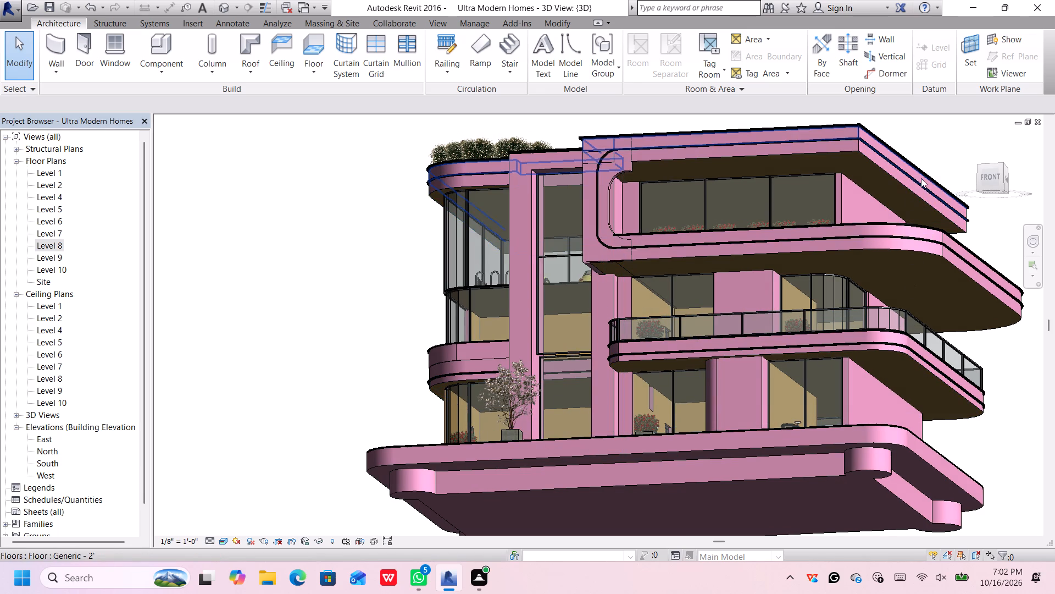
middle_drag(887, 127, 884, 152)
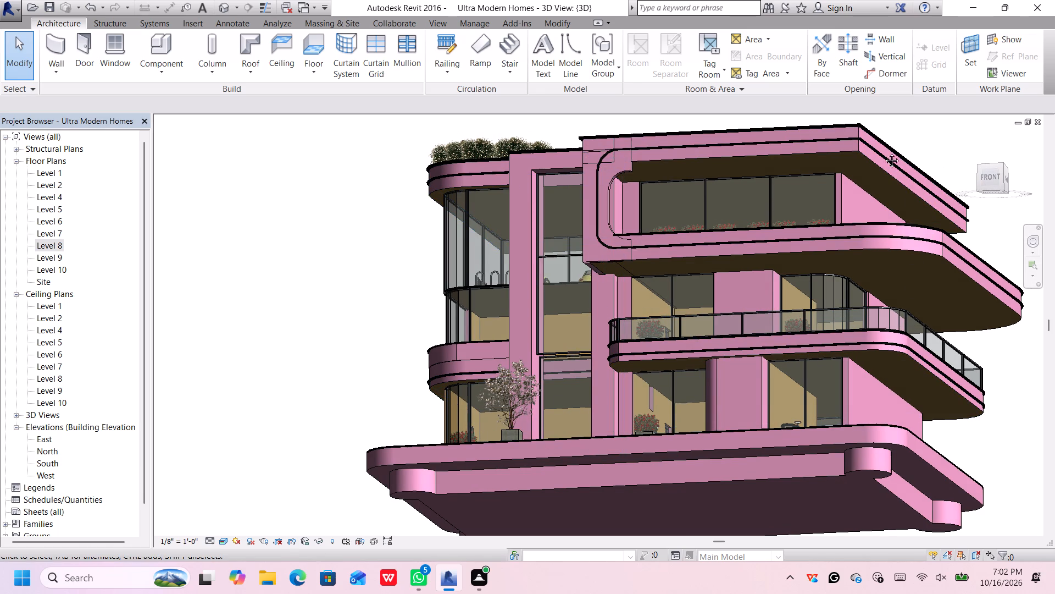
middle_drag(884, 152, 868, 234)
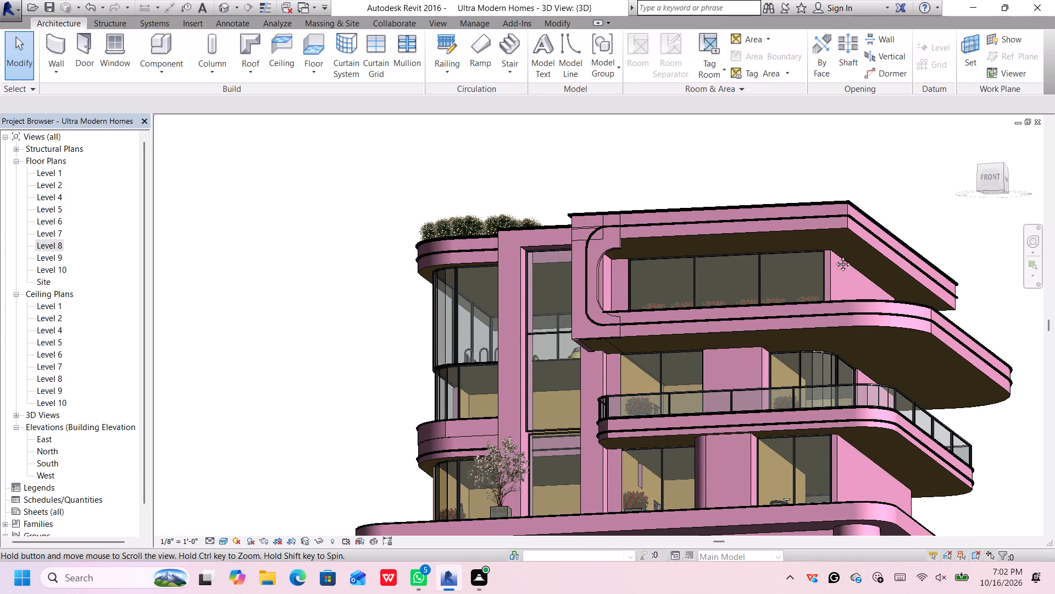
scroll(664, 312, up, 4)
middle_drag(680, 389, 679, 374)
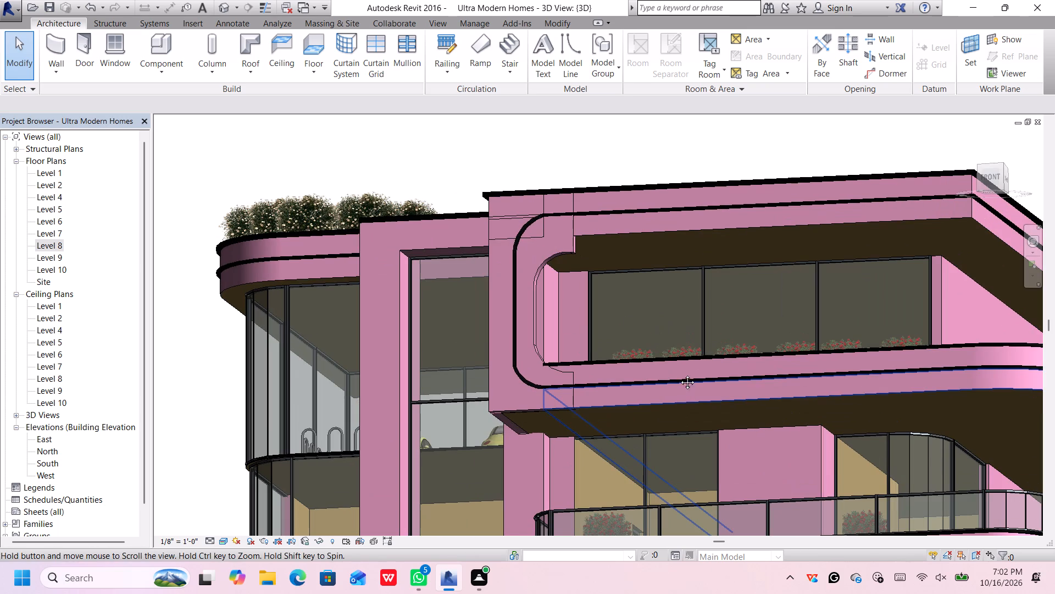
middle_drag(679, 374, 691, 311)
scroll(699, 306, down, 6)
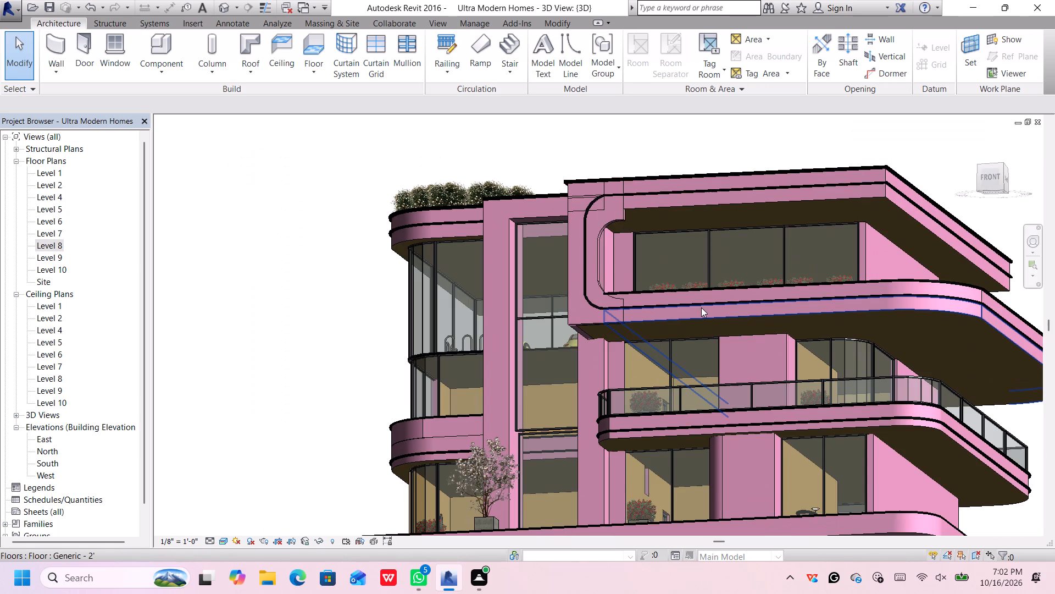
Examine the facade from a low front angle and from the front-left corner, checking where the upper entrance walls meet the piers.
scroll(701, 307, down, 2)
scroll(723, 313, up, 3)
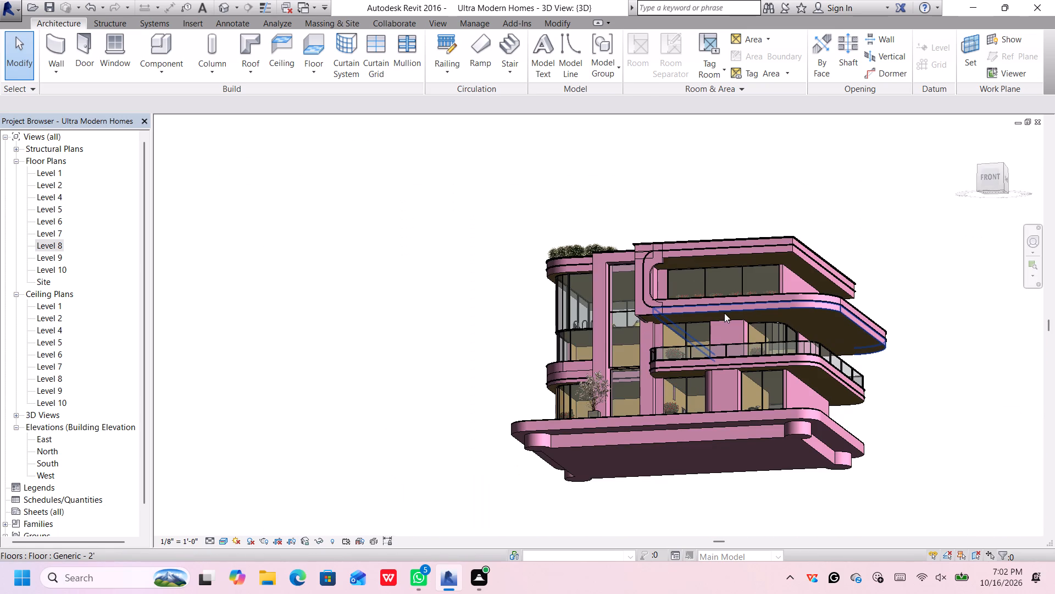
scroll(724, 313, up, 2)
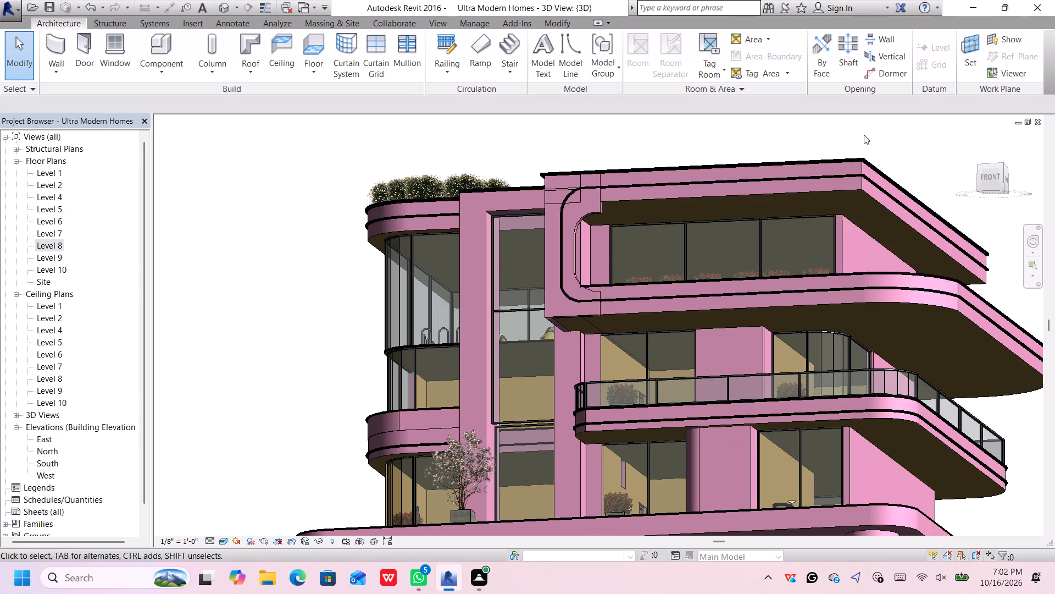
scroll(864, 136, down, 2)
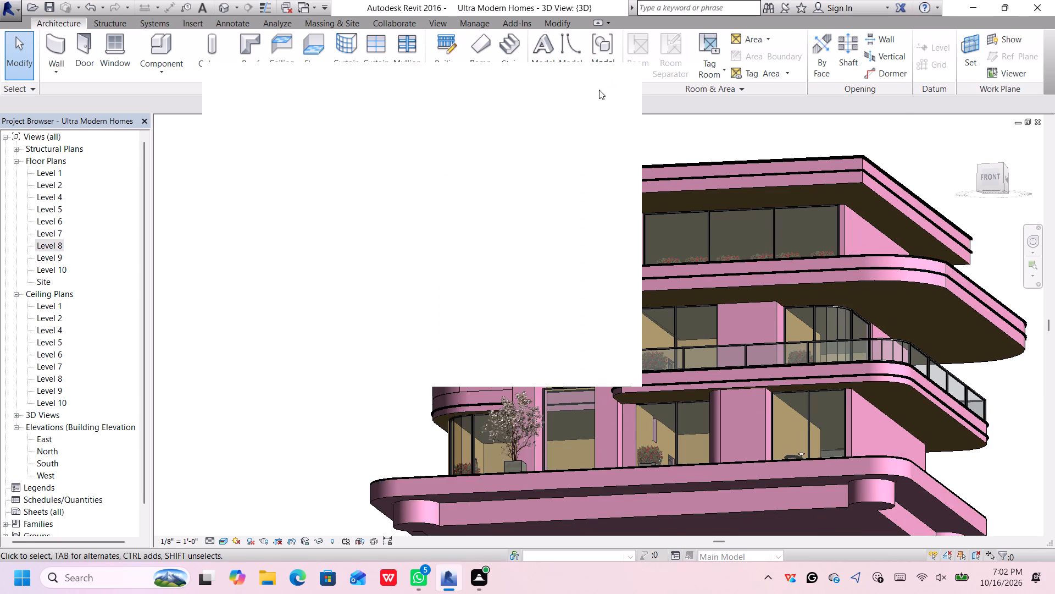
click(616, 81)
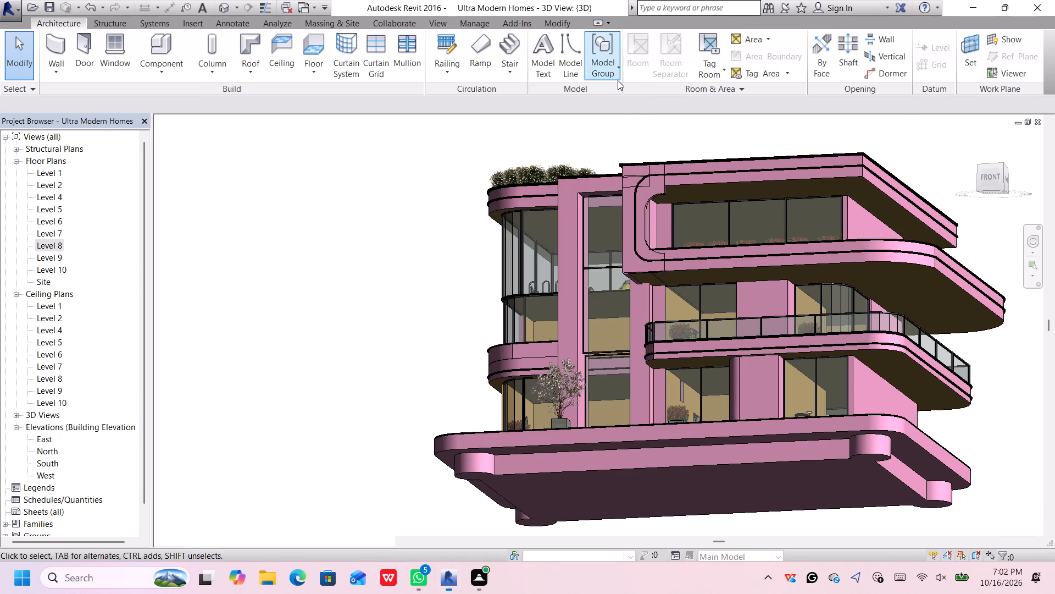
click(979, 182)
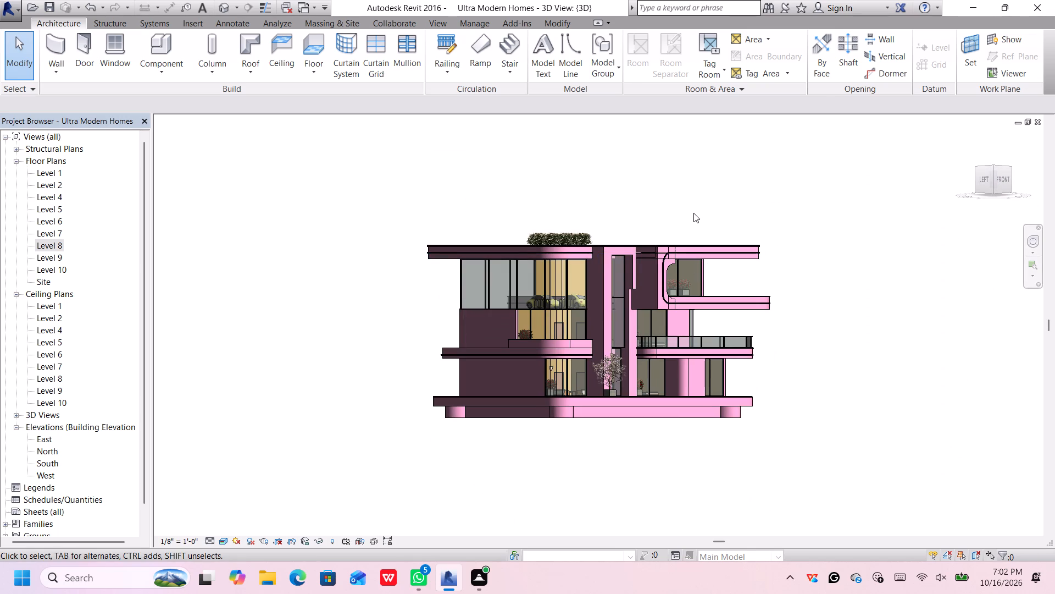
scroll(693, 213, up, 7)
scroll(695, 213, down, 3)
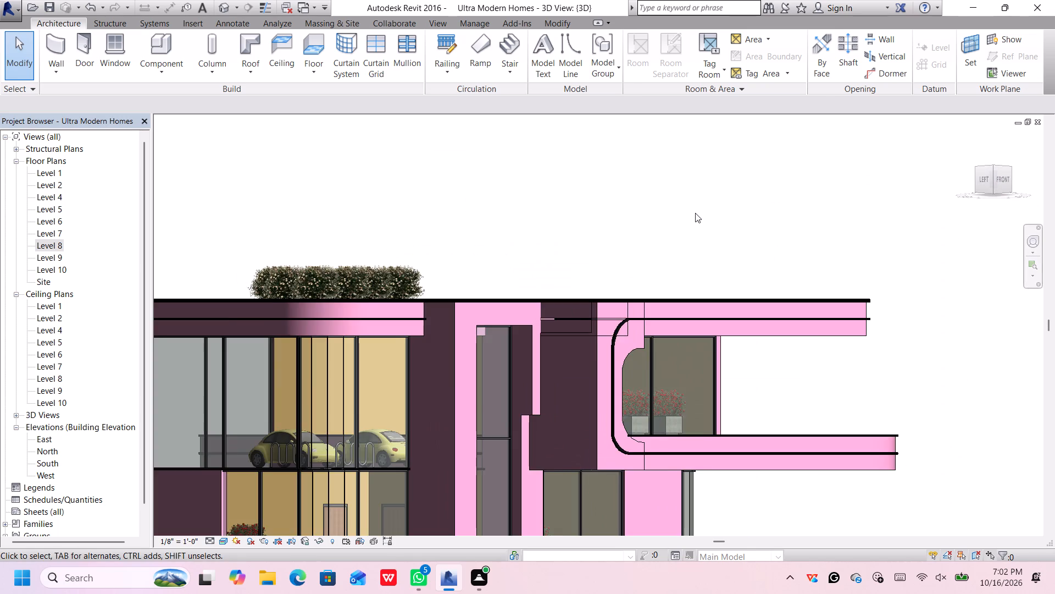
scroll(695, 213, down, 4)
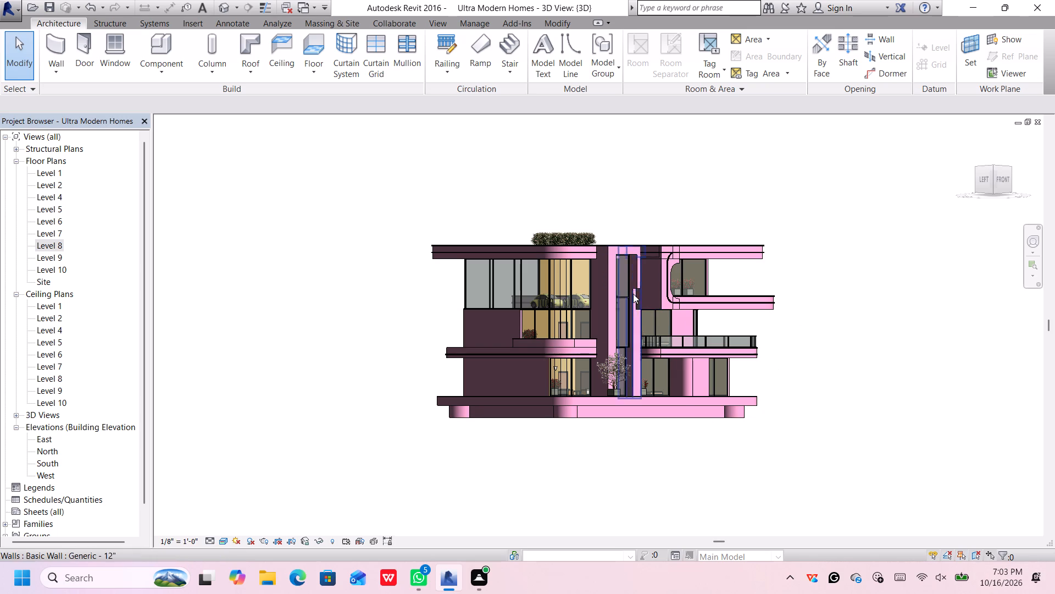
scroll(625, 279, up, 6)
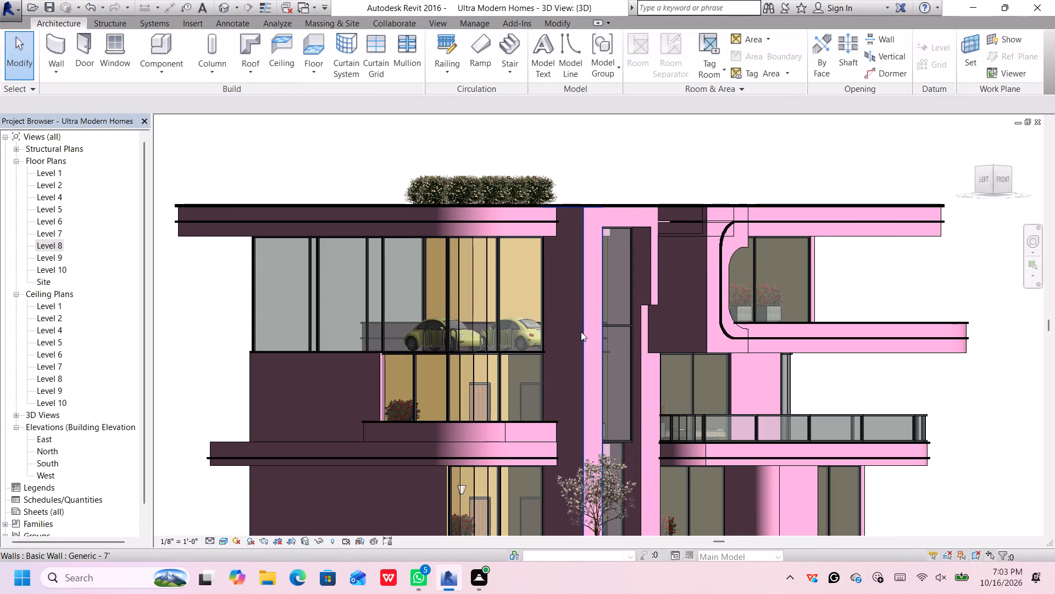
Undo the recent edits to the entrance piers and upper walls, back to the arched entrance opening.
key(ctrl+z)
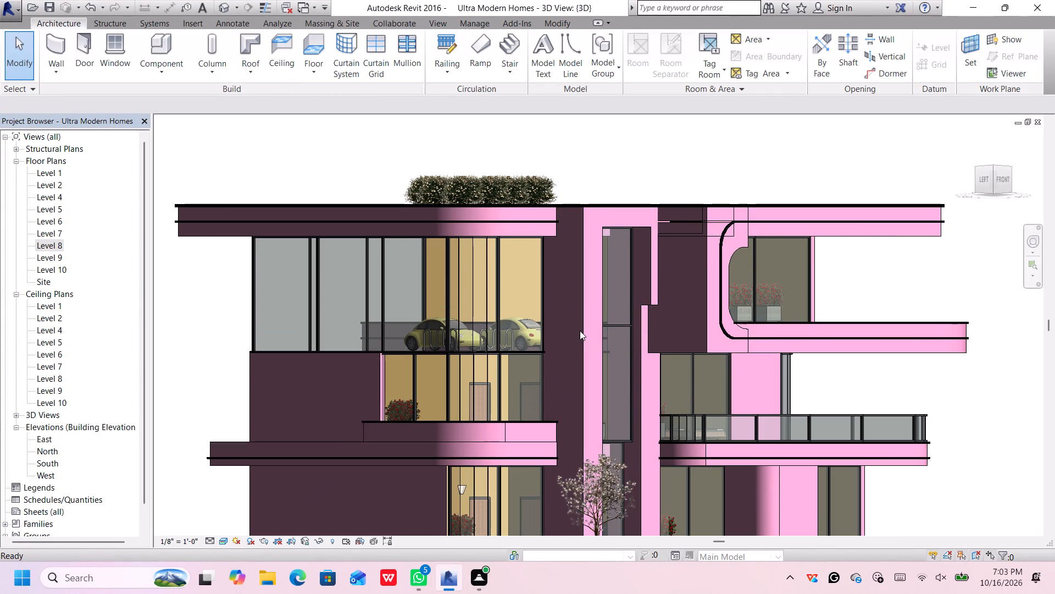
key(ctrl+z)
key(ctrl+z)
key(ctrl+z)
key(ctrl+z)
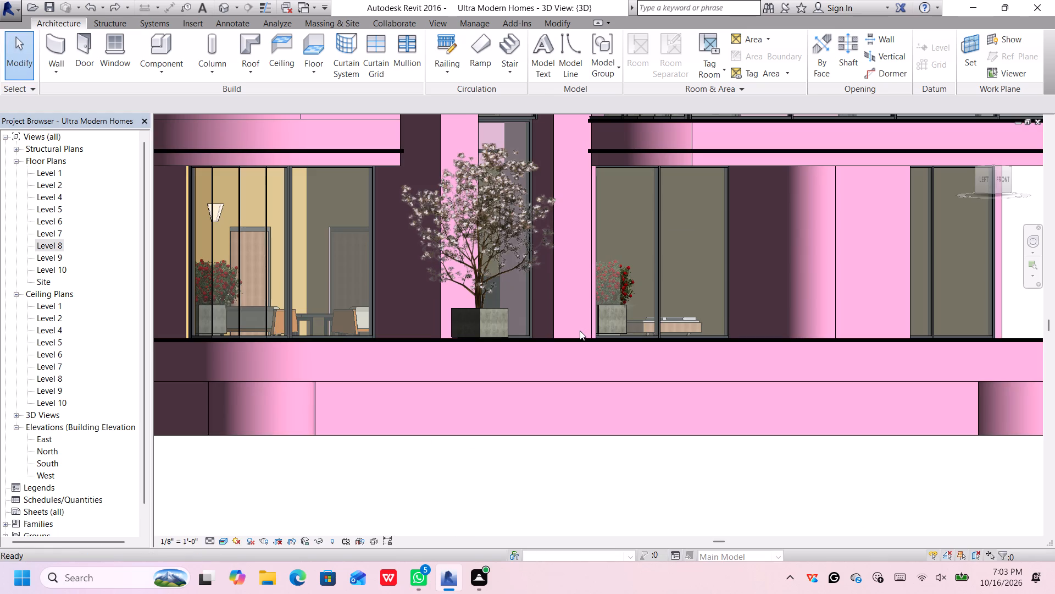
key(ctrl+z)
key(ctrl+z)
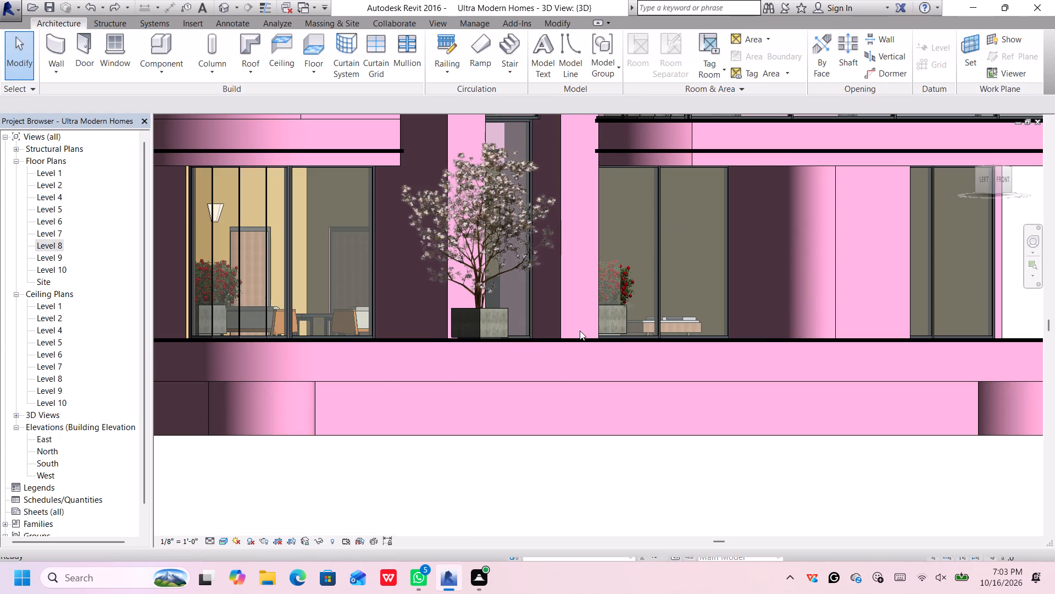
key(ctrl+z)
key(ctrl+z)
key(ctrl+z)
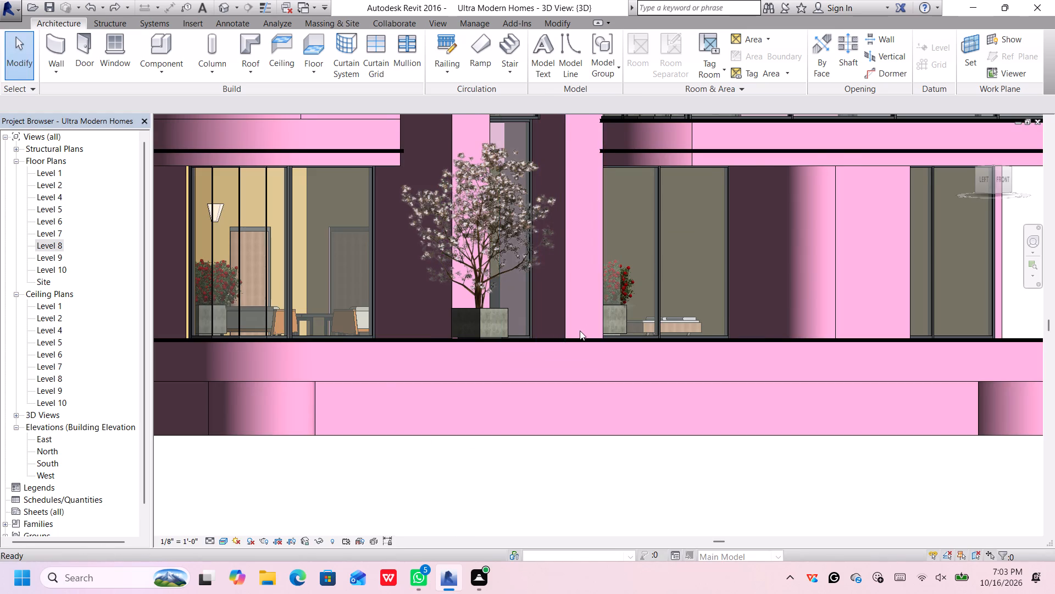
key(ctrl+z)
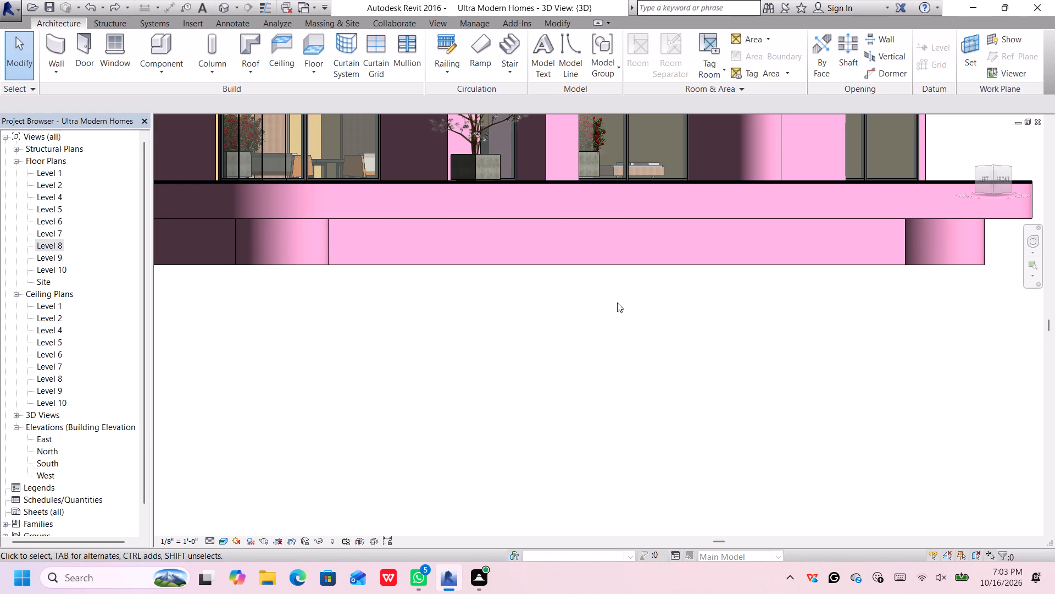
Inspect the arched entrance and the upper frame from the front-left corner and from a low front angle.
scroll(618, 302, down, 13)
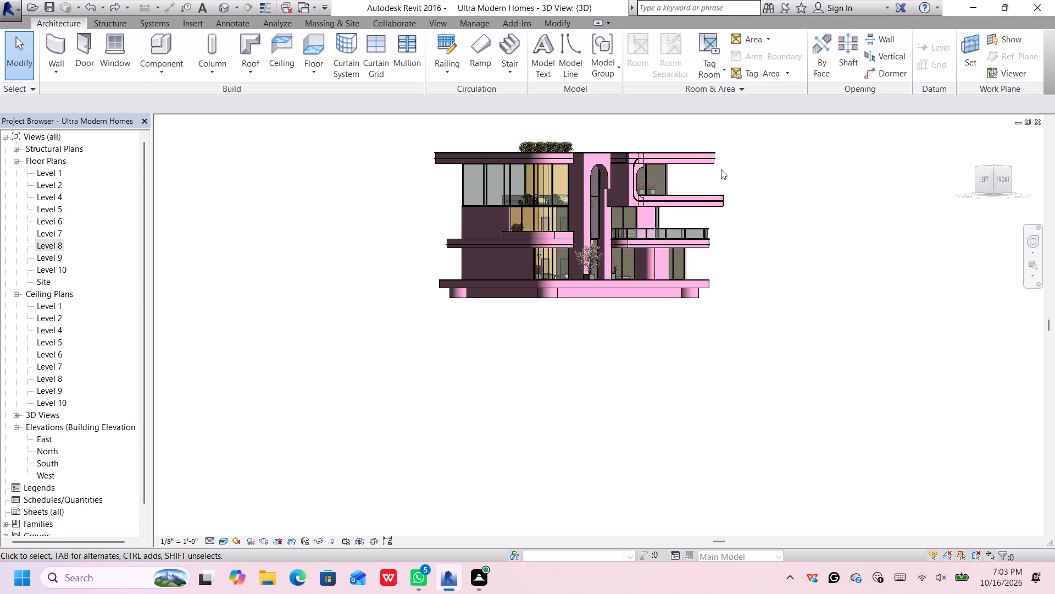
scroll(721, 171, up, 3)
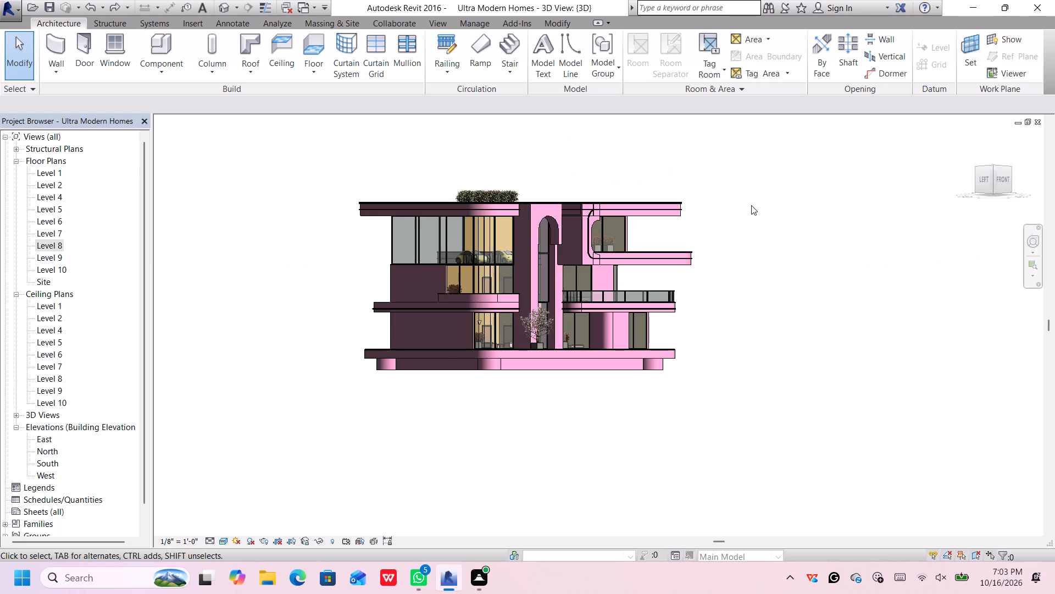
middle_drag(736, 293, 725, 294)
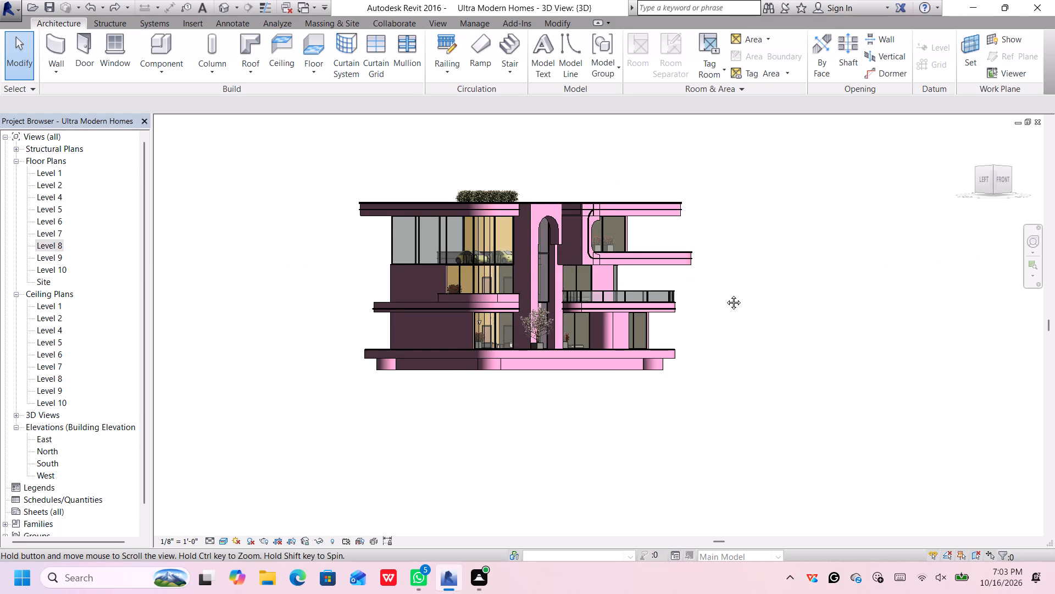
middle_drag(725, 294, 714, 334)
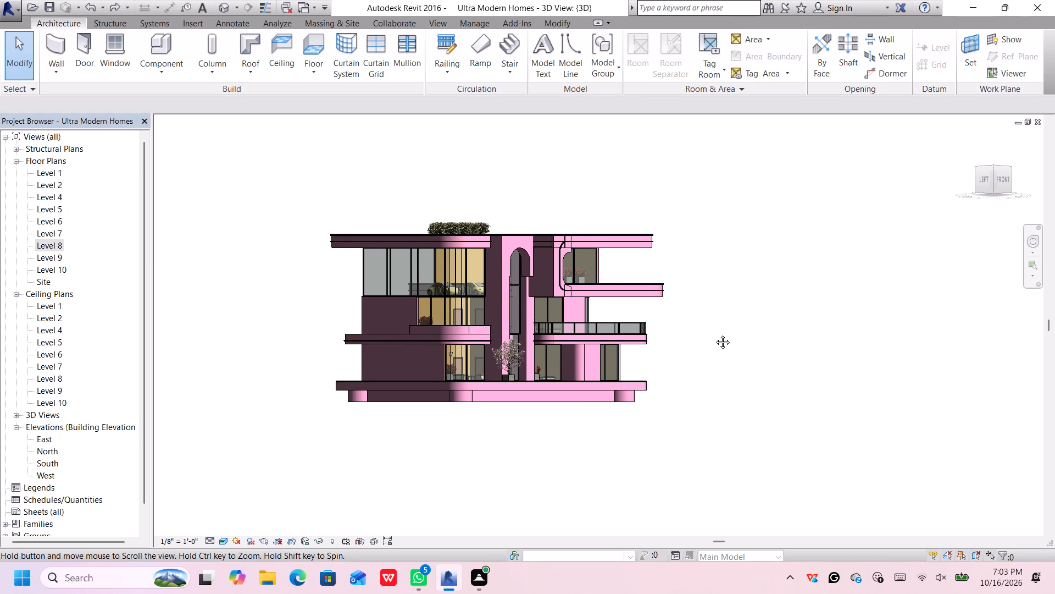
middle_drag(714, 334, 651, 289)
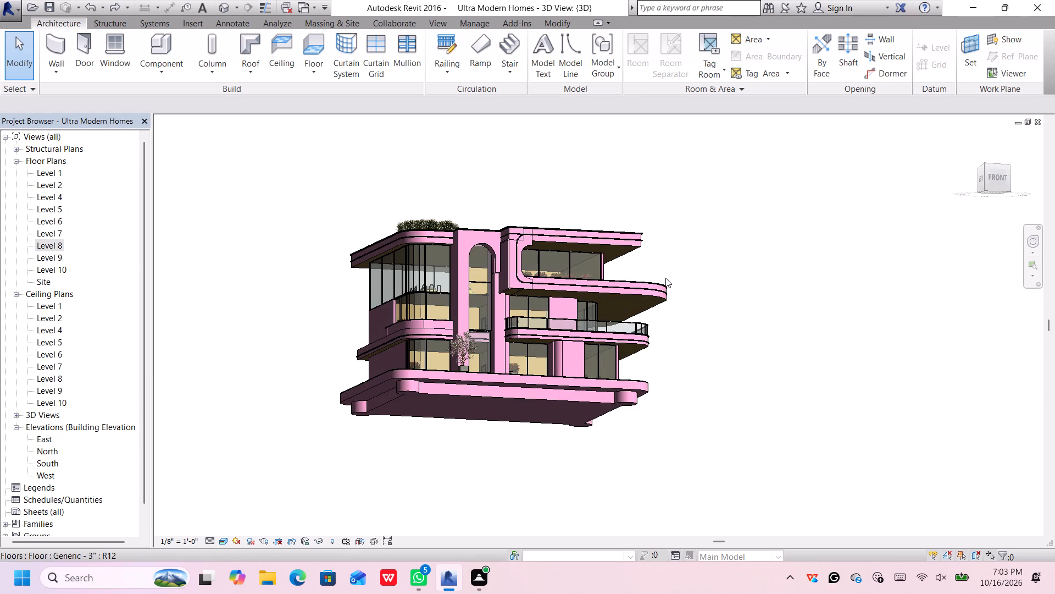
middle_drag(690, 317, 620, 301)
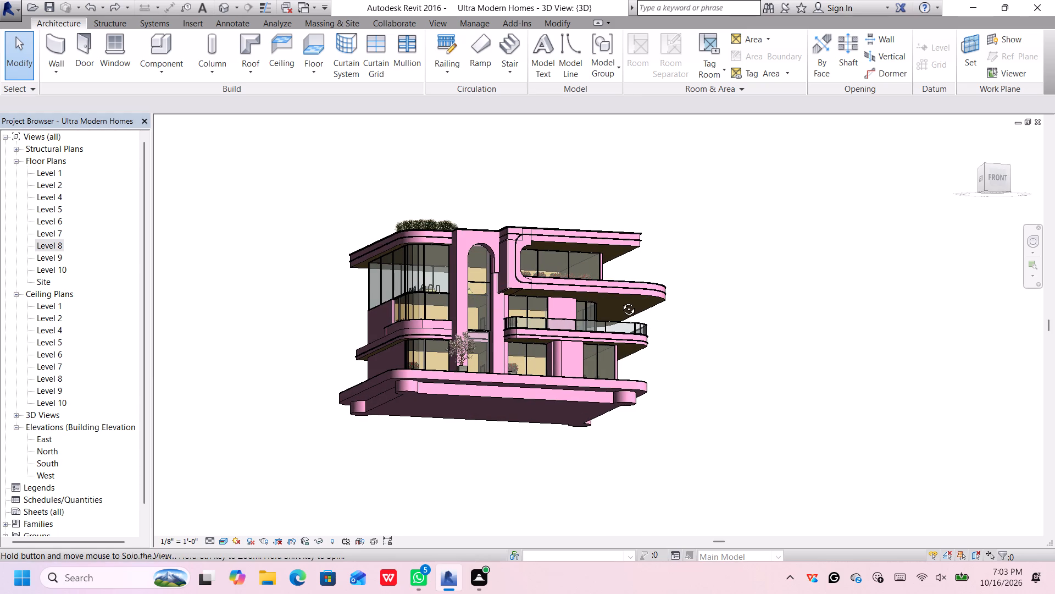
middle_drag(620, 301, 617, 297)
scroll(463, 265, up, 3)
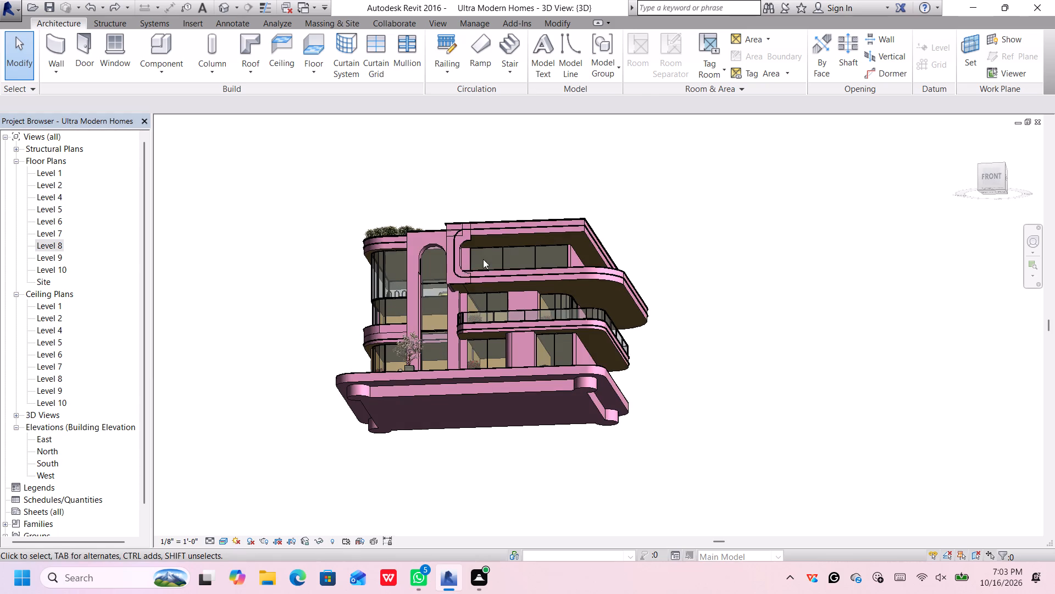
scroll(559, 237, up, 3)
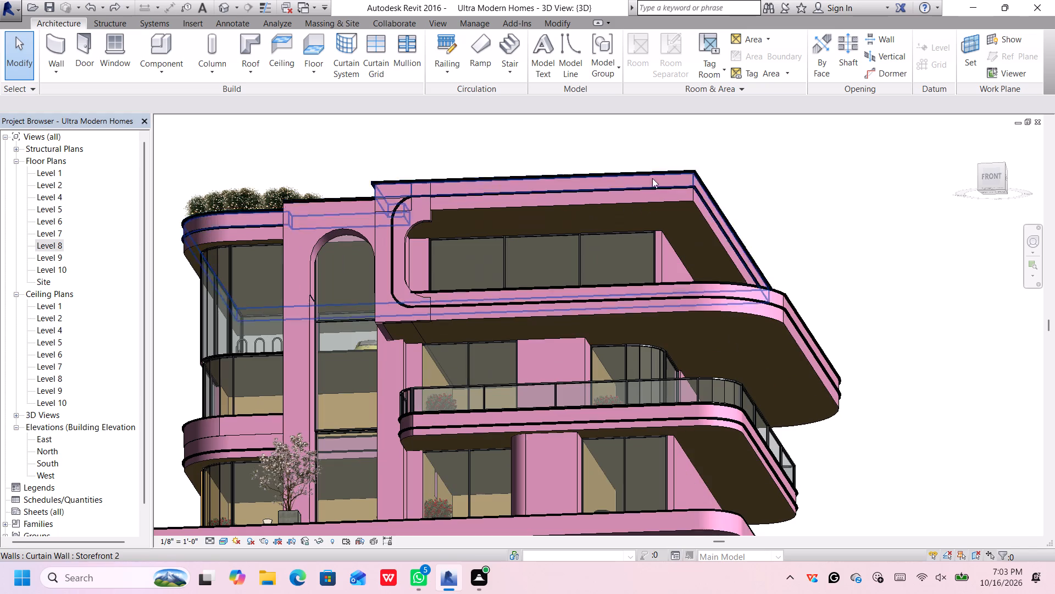
scroll(496, 140, down, 3)
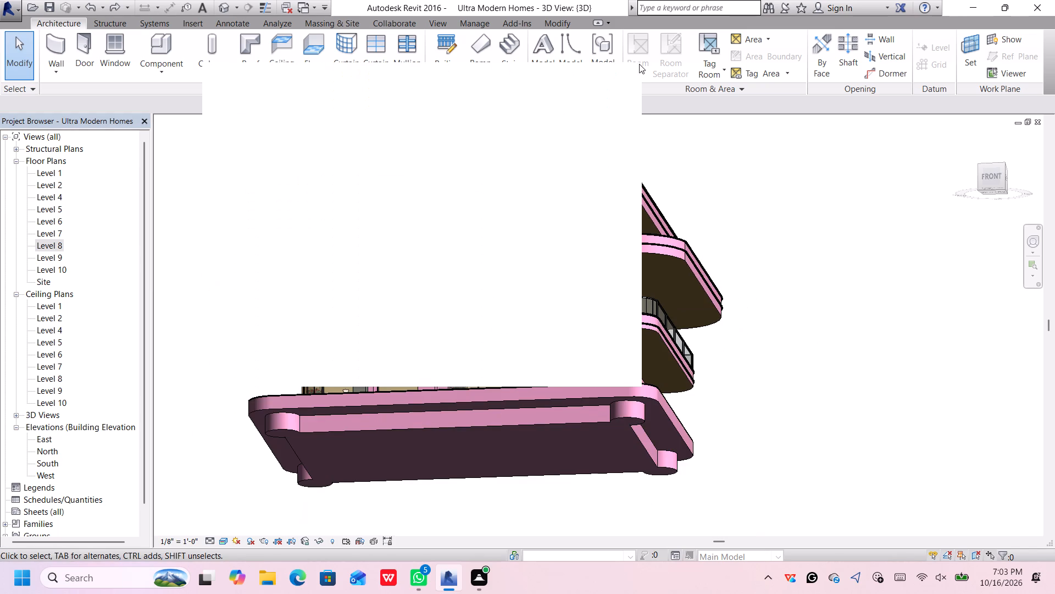
click(615, 82)
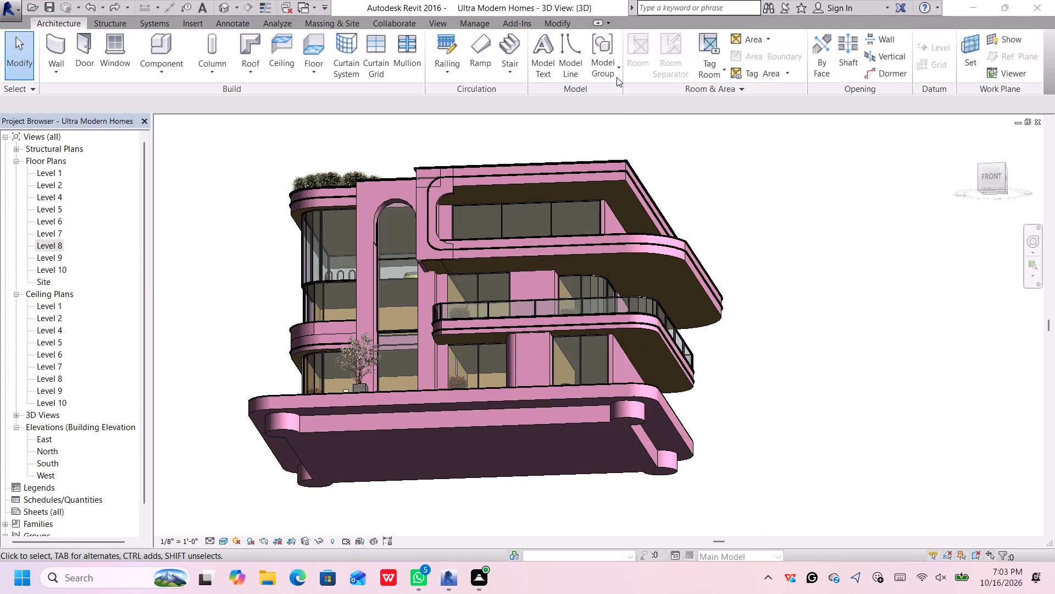
scroll(605, 143, up, 3)
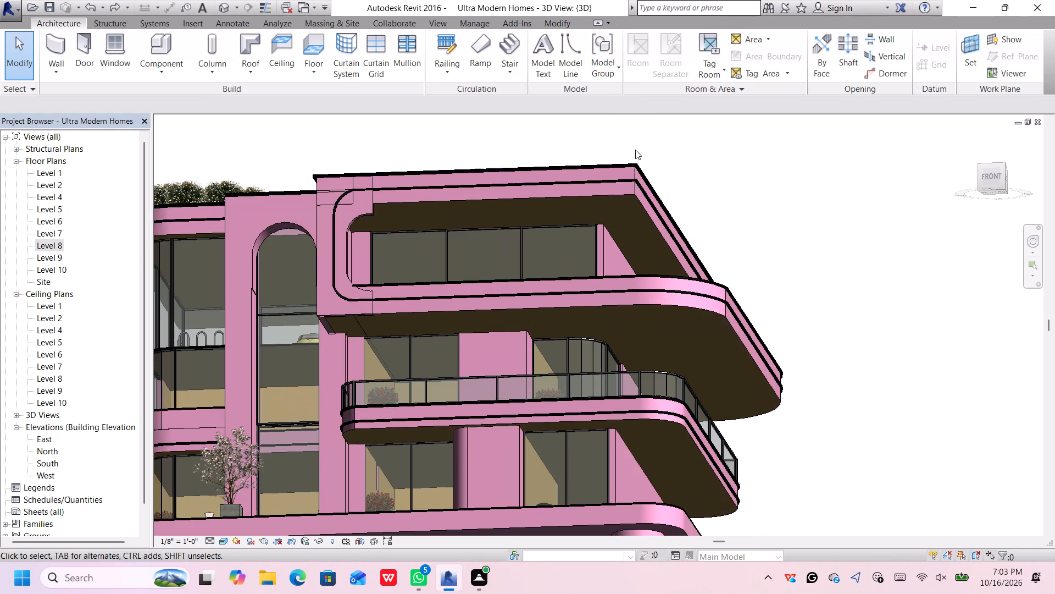
scroll(635, 150, down, 3)
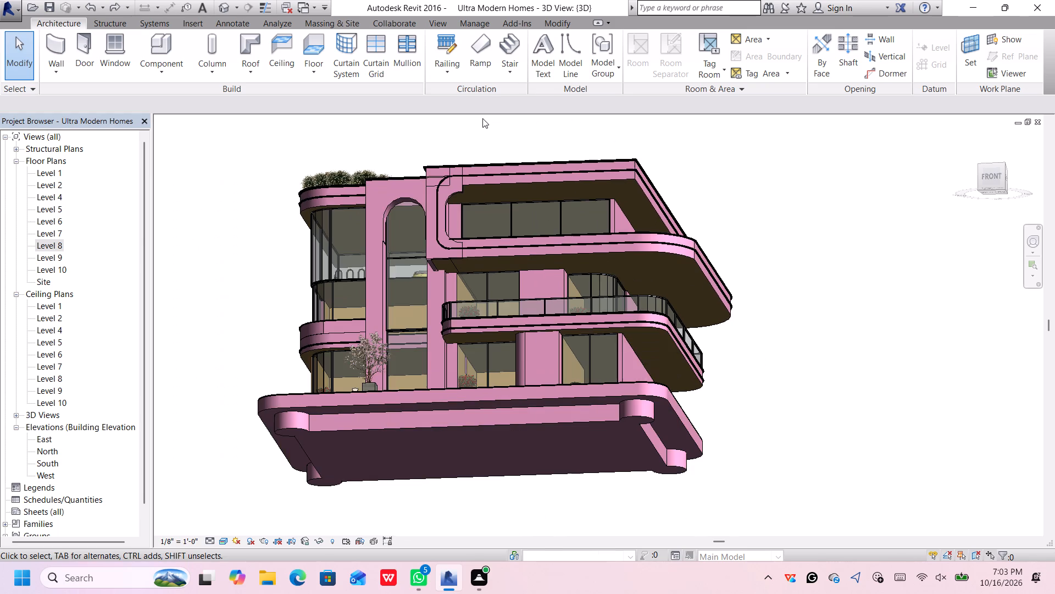
Review the whole front facade from slightly above and near eye level, including the arched entrance, roof edge, balconies and base.
middle_drag(482, 120, 480, 162)
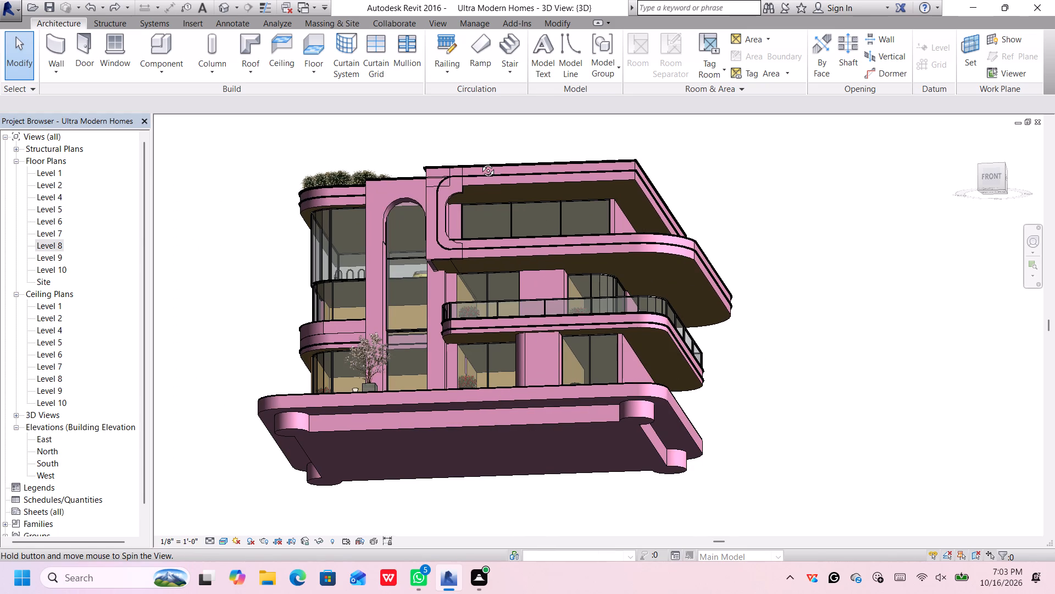
middle_drag(480, 162, 481, 226)
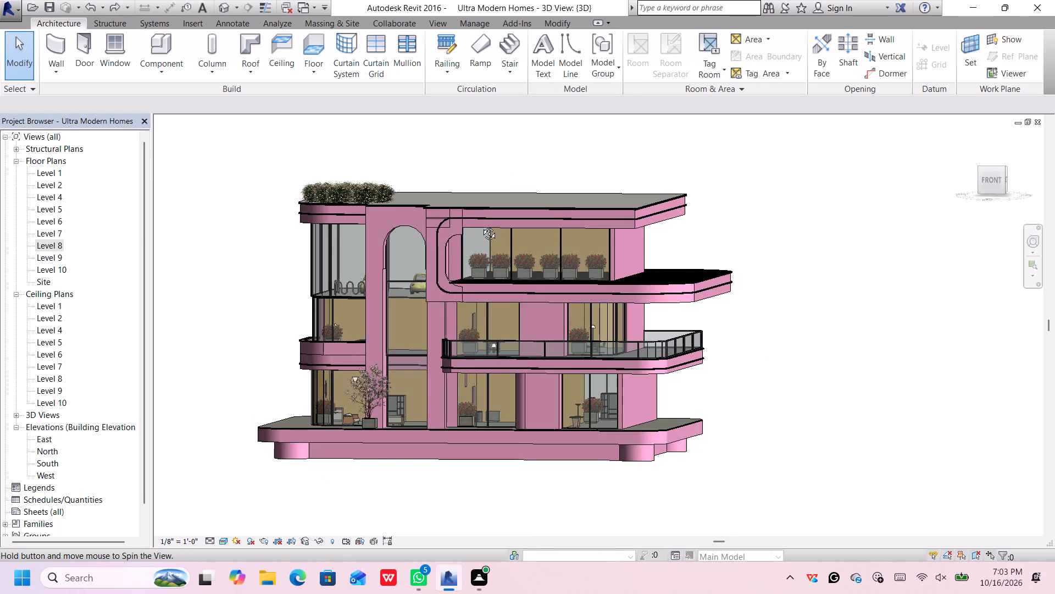
middle_drag(481, 226, 484, 186)
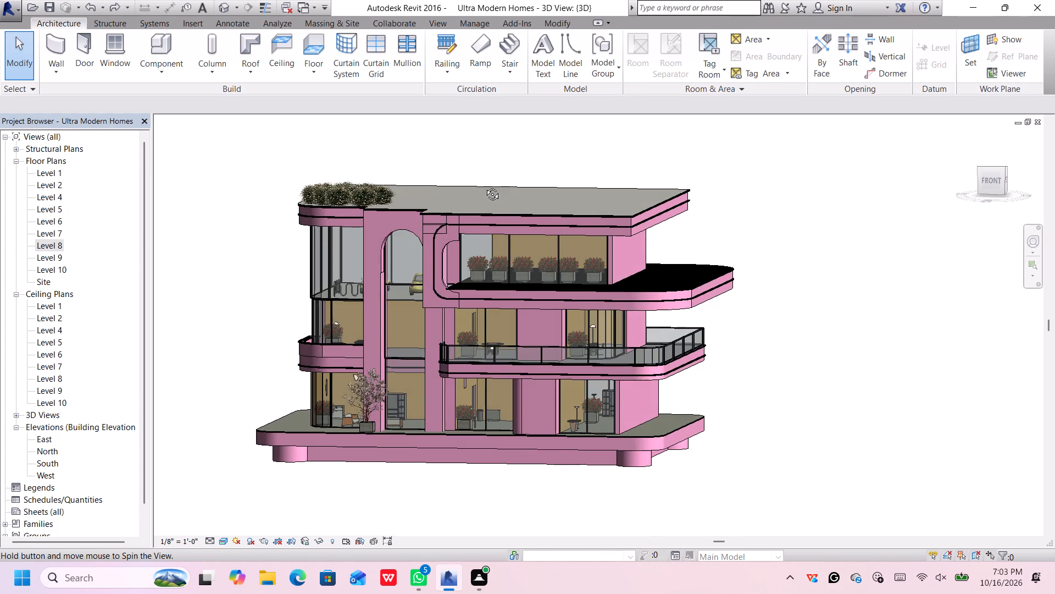
middle_drag(484, 186, 485, 174)
scroll(610, 221, up, 1)
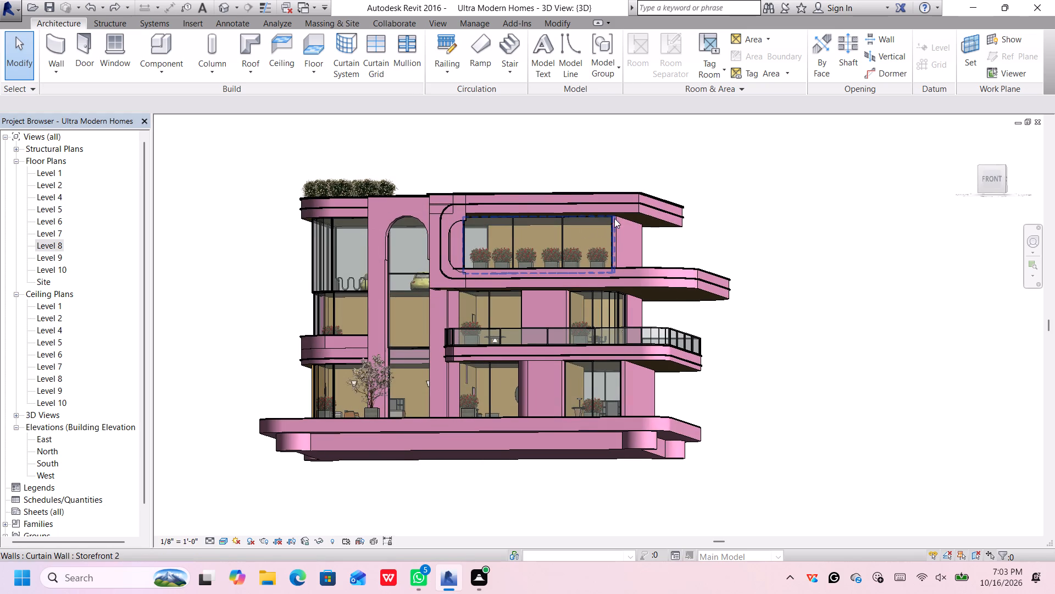
scroll(614, 218, up, 1)
middle_drag(549, 134, 596, 190)
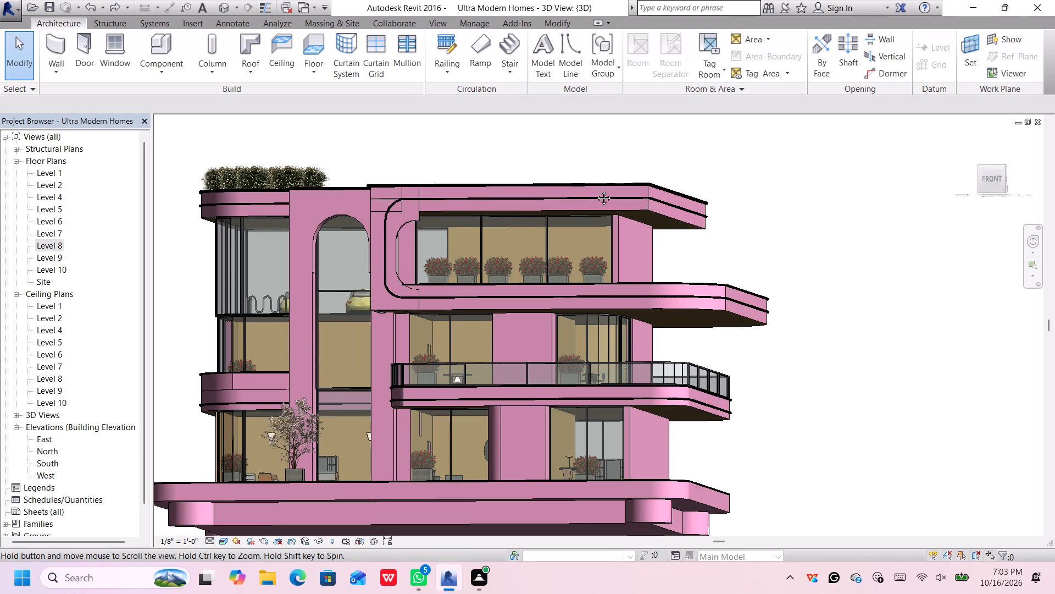
middle_drag(596, 190, 600, 199)
middle_click(600, 199)
scroll(572, 296, down, 2)
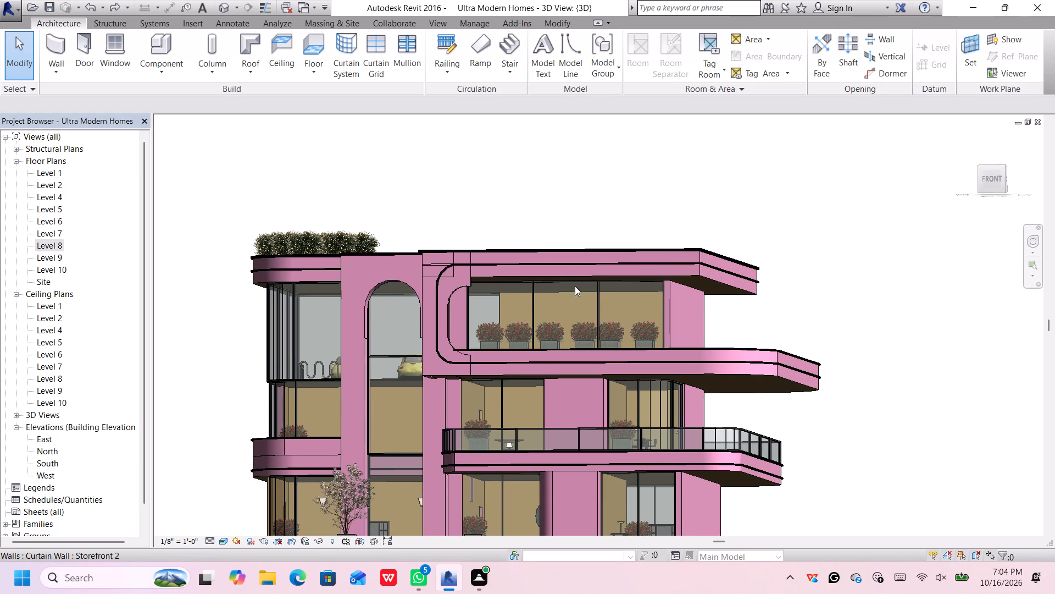
scroll(575, 286, down, 1)
scroll(603, 278, up, 4)
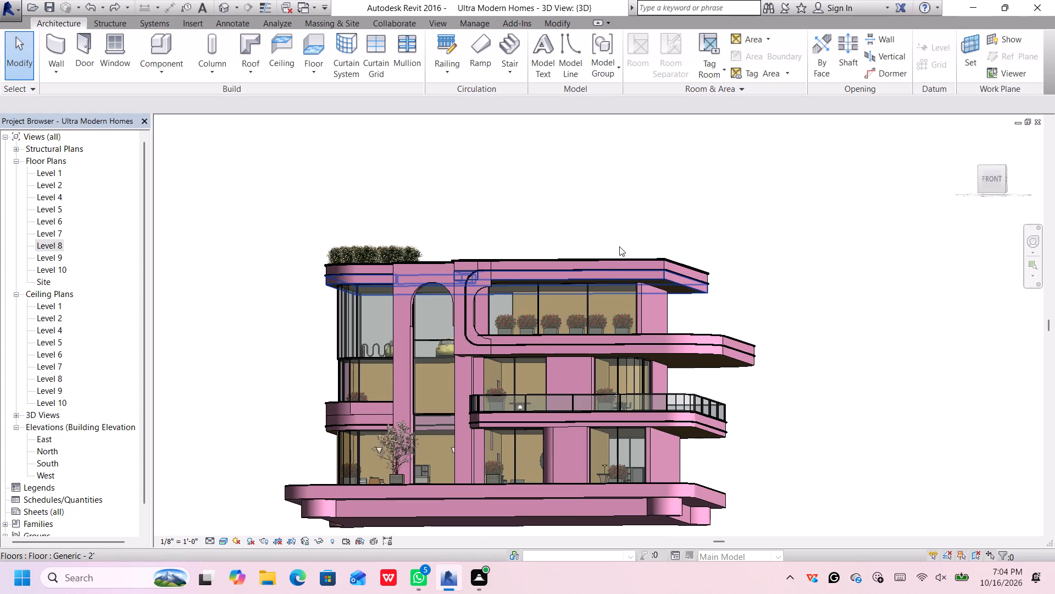
scroll(627, 213, down, 4)
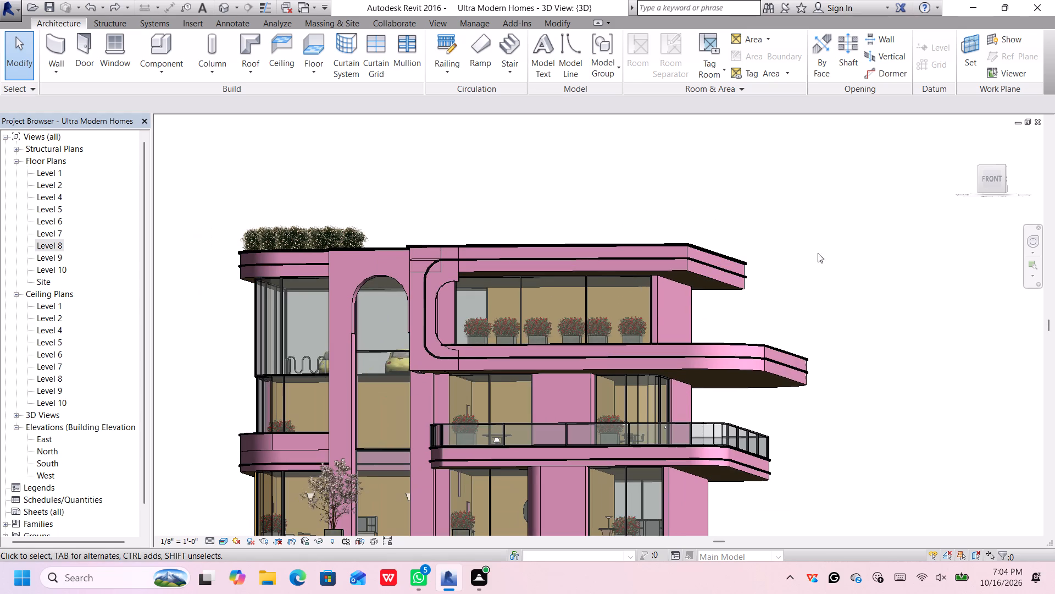
scroll(684, 445, up, 5)
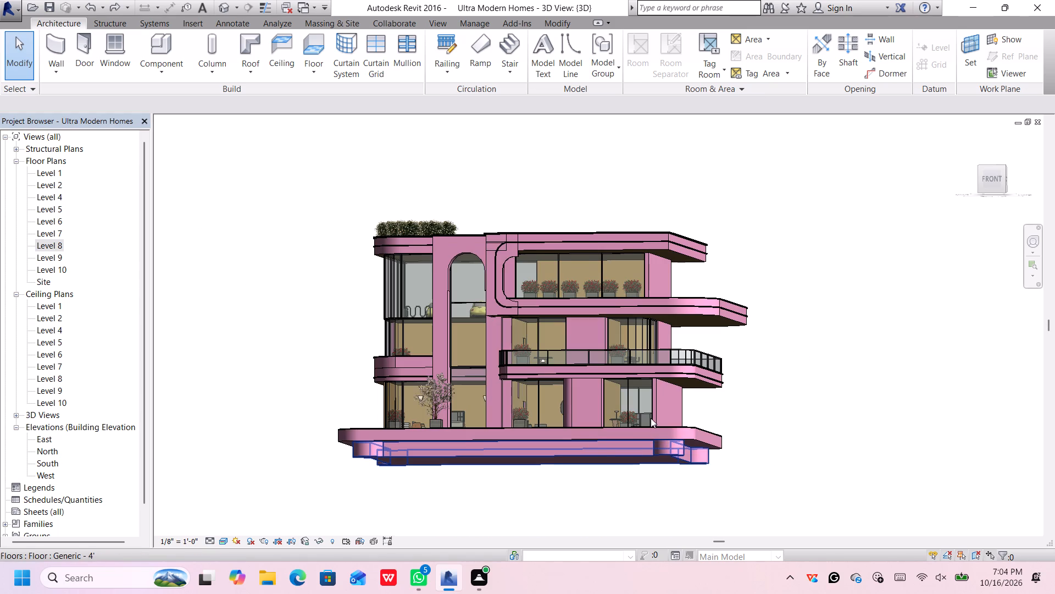
scroll(792, 388, down, 2)
middle_drag(794, 383, 794, 386)
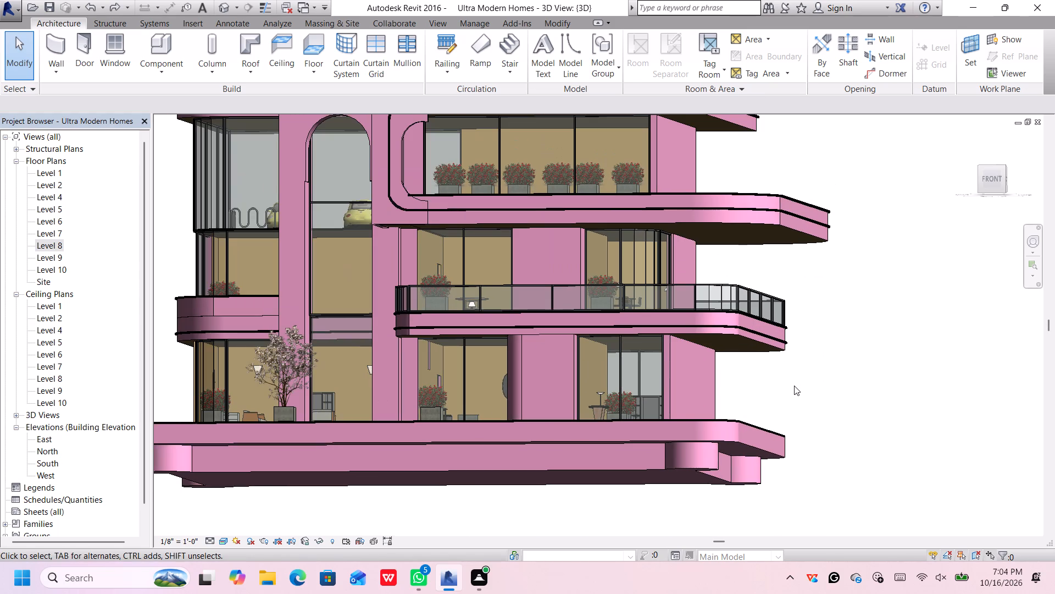
Frame the whole house in the 3D view from a raised front angle, with the roof, terraces and base fully shown.
middle_drag(794, 386, 808, 458)
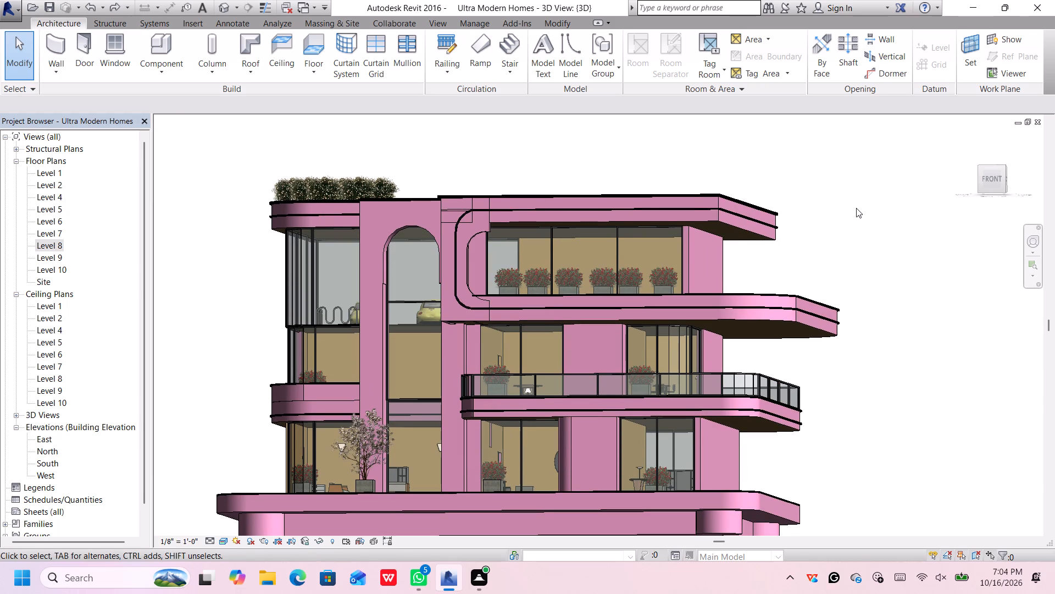
shift+middle_drag(859, 208, 852, 269)
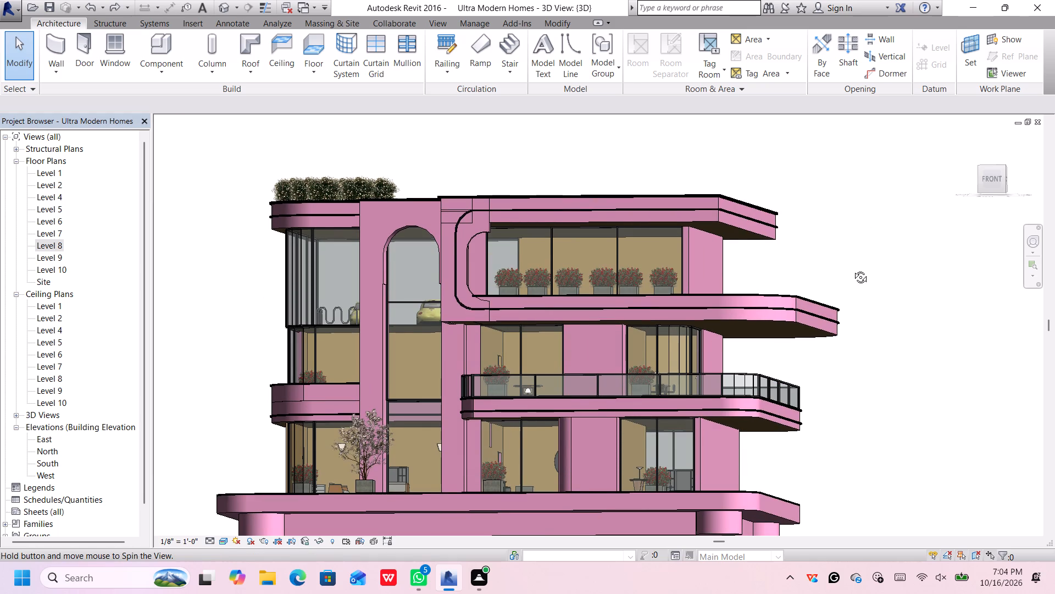
shift+middle_drag(852, 269, 853, 277)
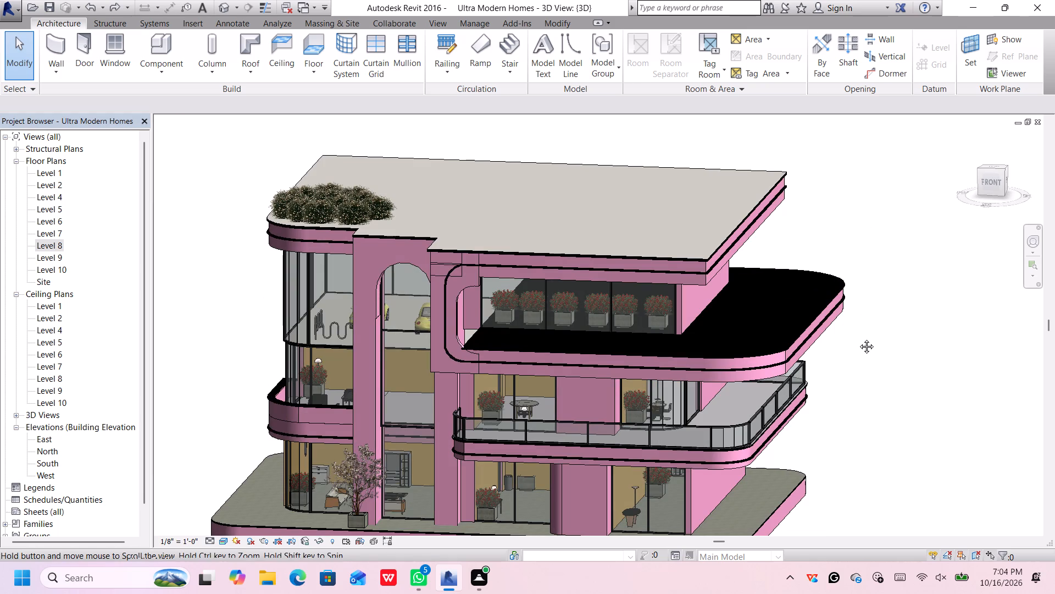
middle_drag(837, 437, 839, 380)
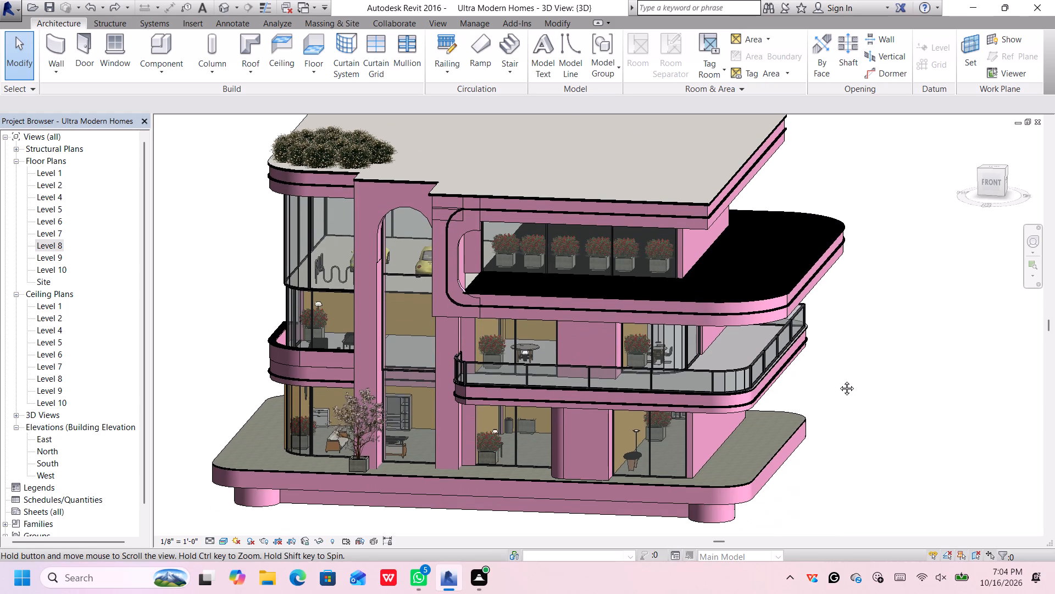
scroll(872, 250, down, 1)
scroll(876, 213, up, 1)
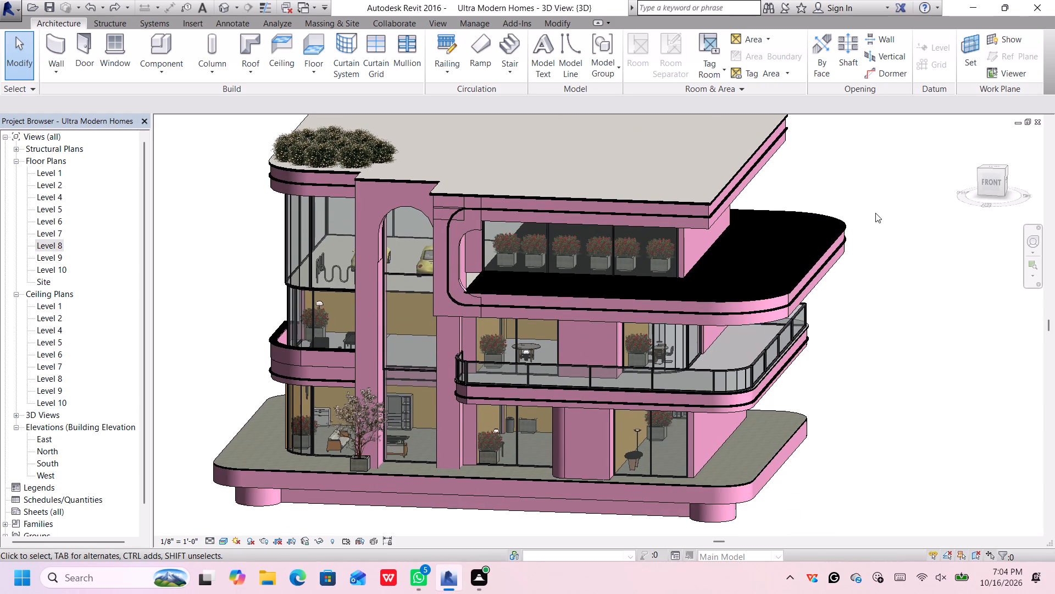
middle_drag(874, 216, 881, 251)
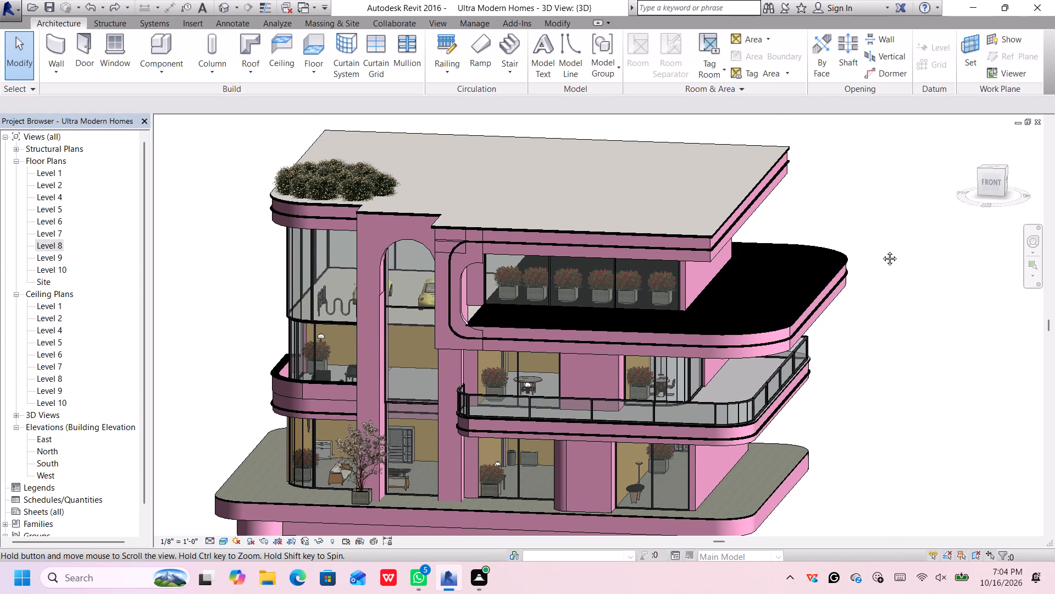
scroll(887, 342, down, 1)
middle_drag(882, 377, 871, 338)
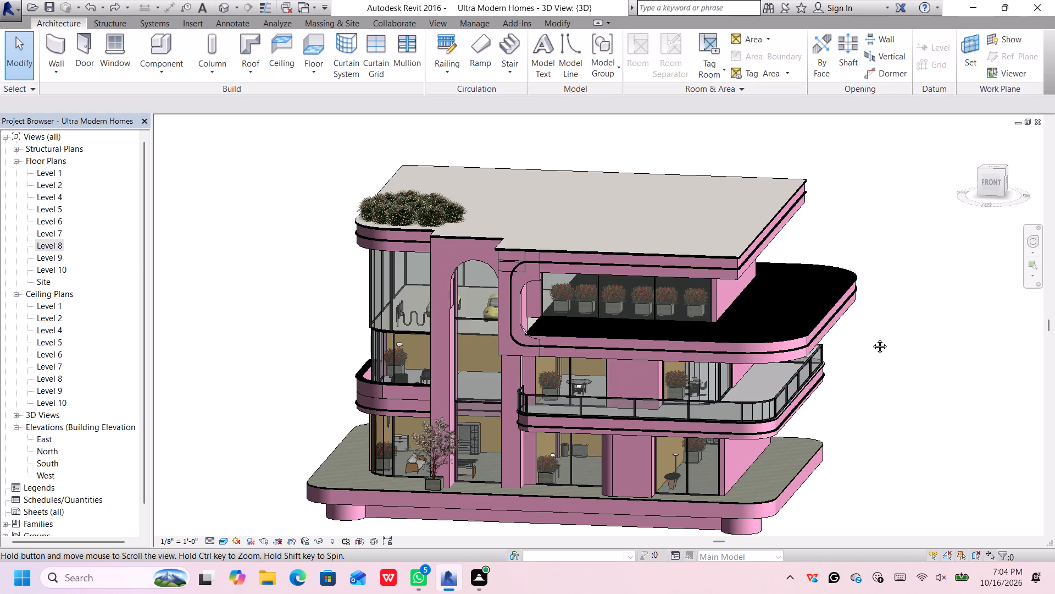
middle_drag(871, 338, 870, 327)
middle_drag(892, 267, 892, 267)
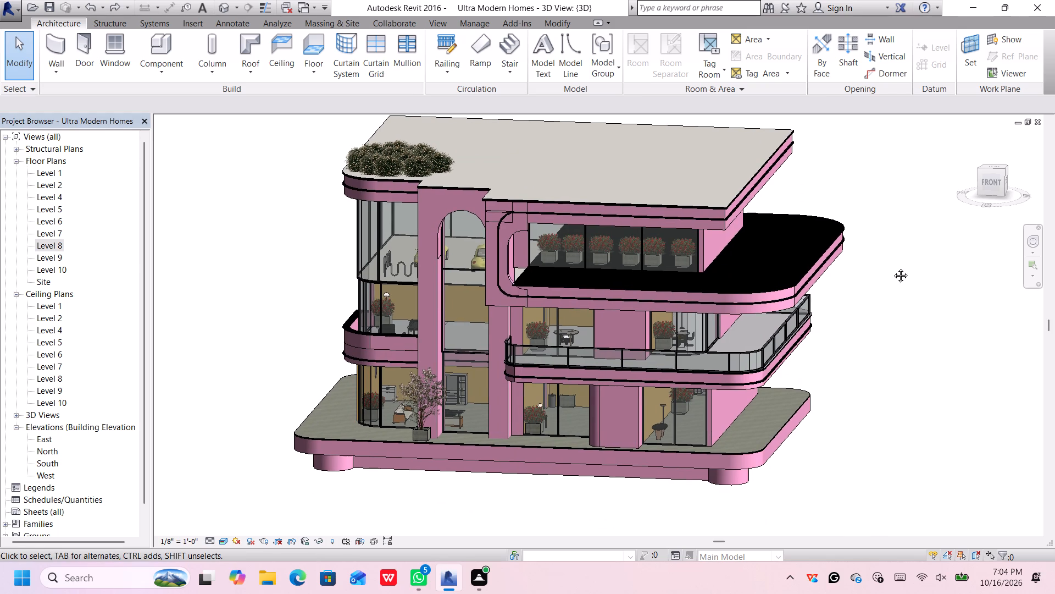
middle_drag(892, 267, 889, 295)
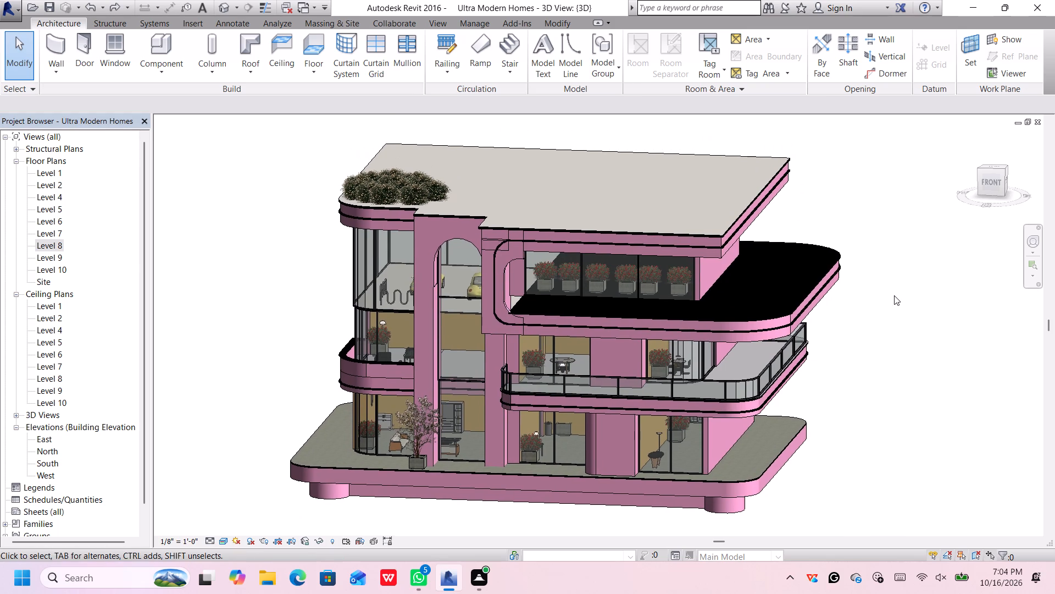
Print the 3D view with Microsoft Print to PDF, choosing the Ultra Modern Homes folder under Desktop, synbiosis solutions, civil dwg 2 for the output.
key(ctrl+p)
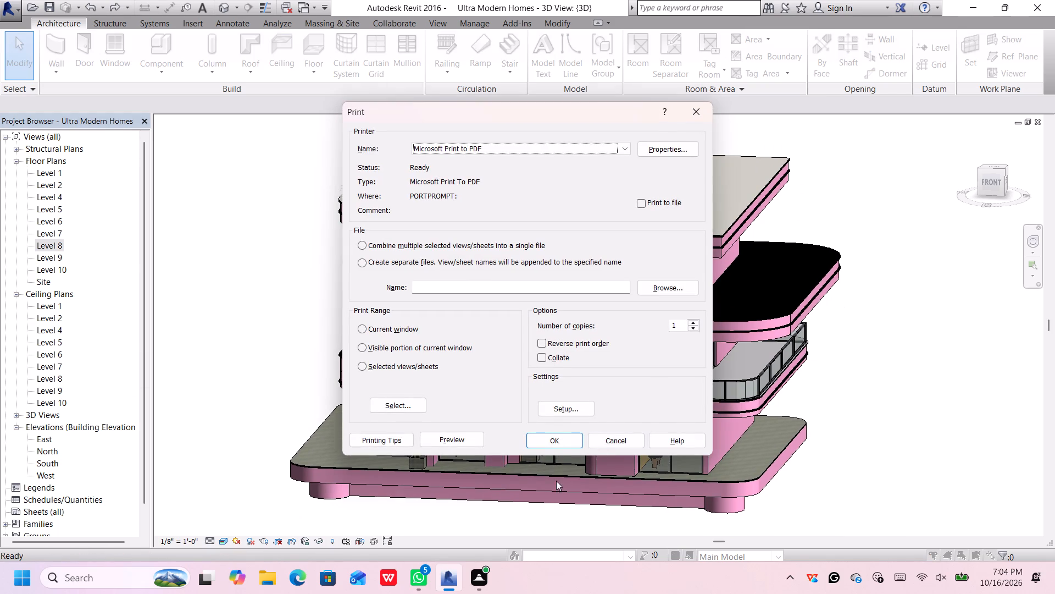
click(555, 442)
click(614, 314)
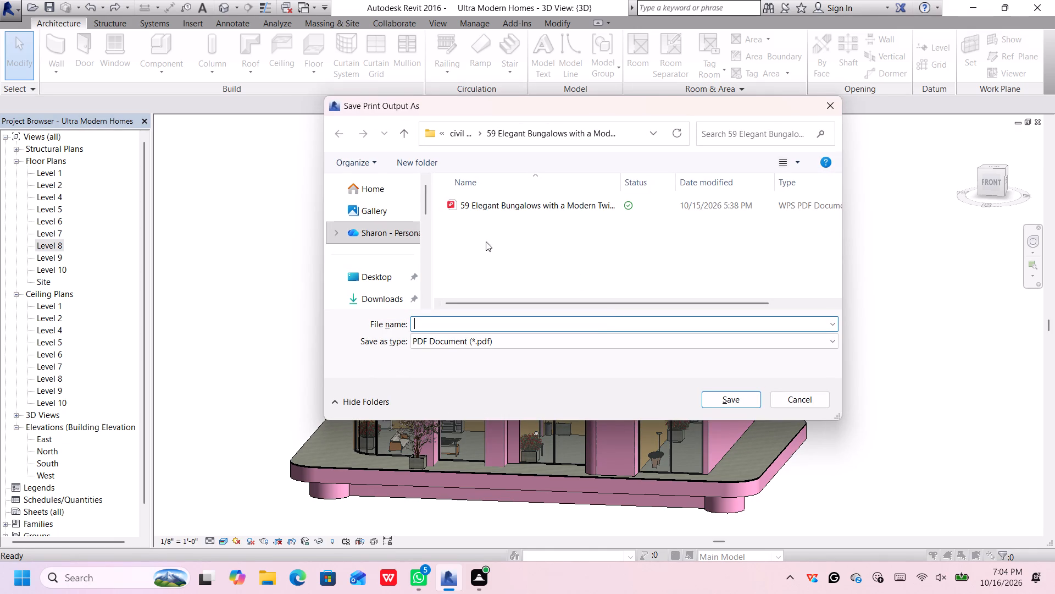
click(397, 276)
scroll(444, 273, down, 7)
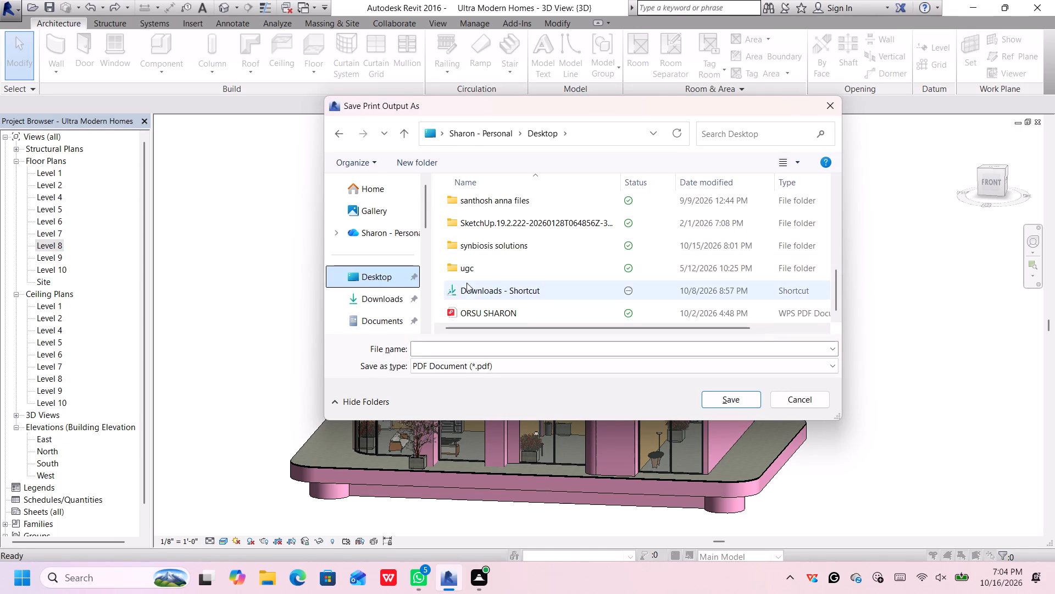
double_click(505, 245)
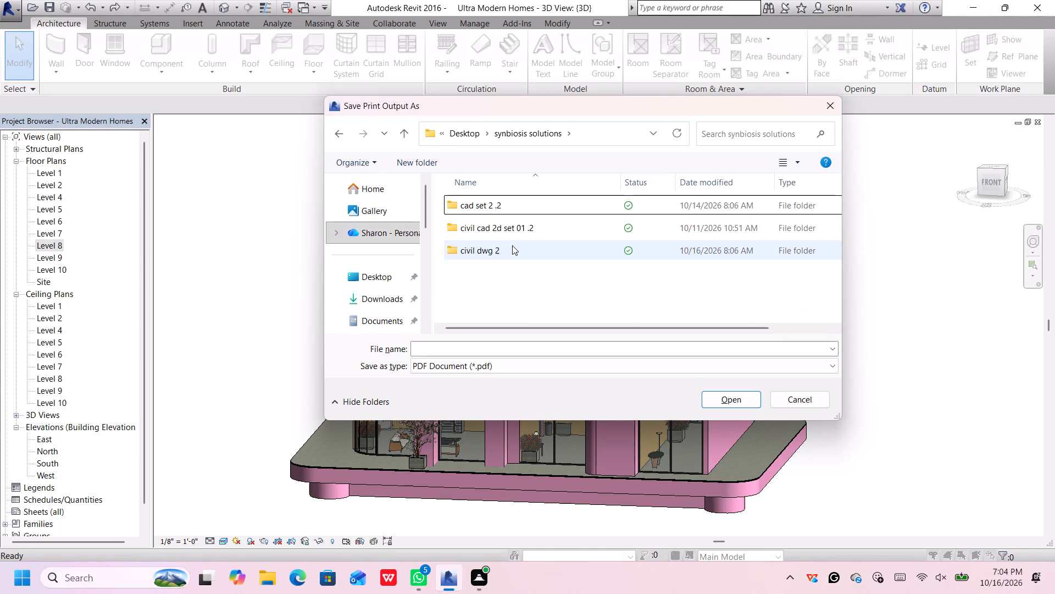
double_click(512, 245)
scroll(518, 248, down, 5)
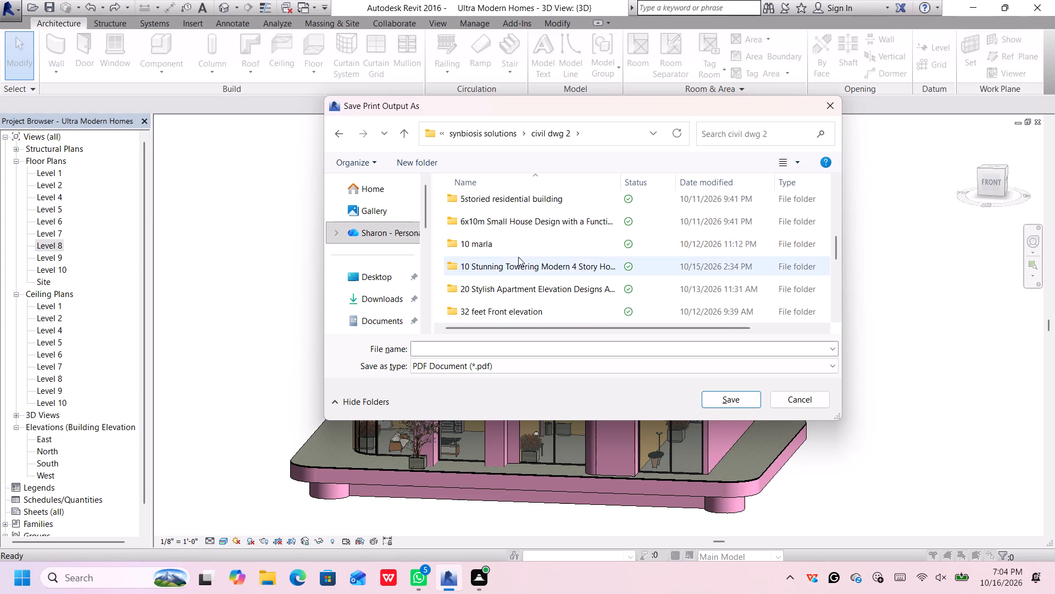
scroll(518, 257, down, 4)
double_click(520, 264)
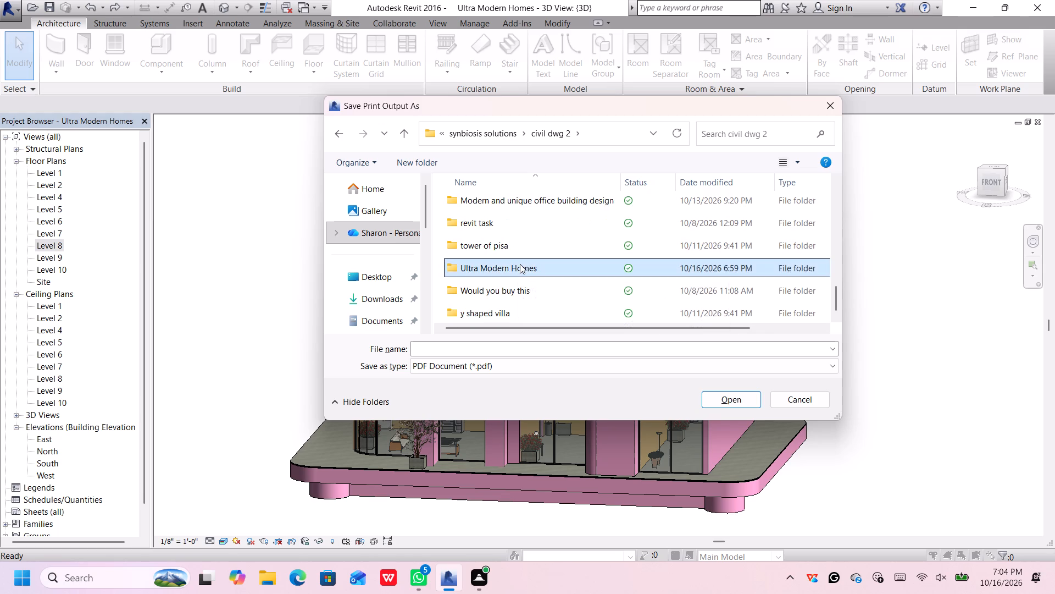
Name the print output Ultra Modern Homes and save it as a PDF document.
click(537, 322)
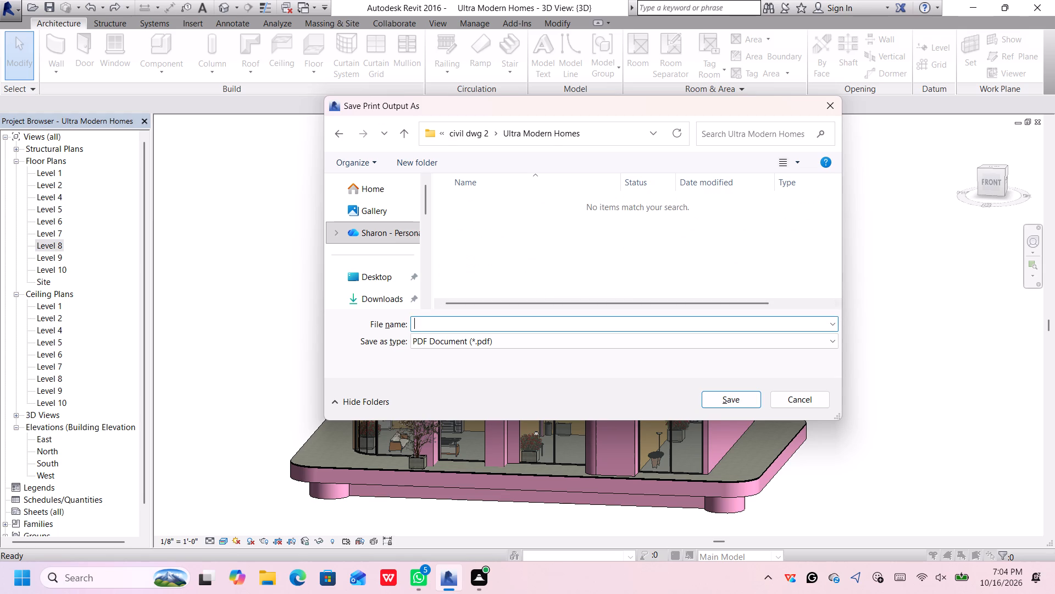
key(u)
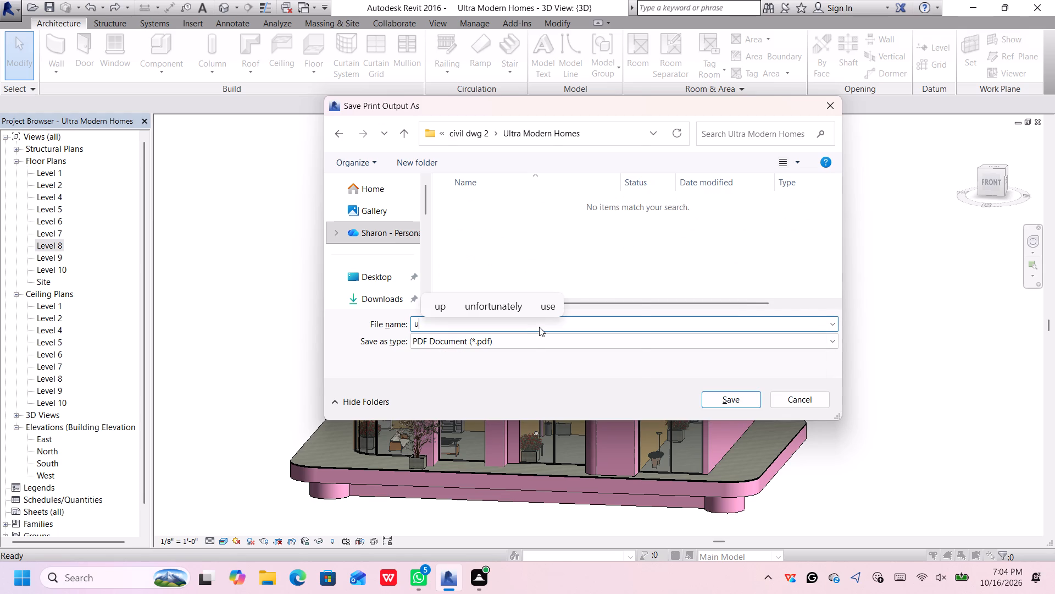
key(BackSpace)
click(613, 81)
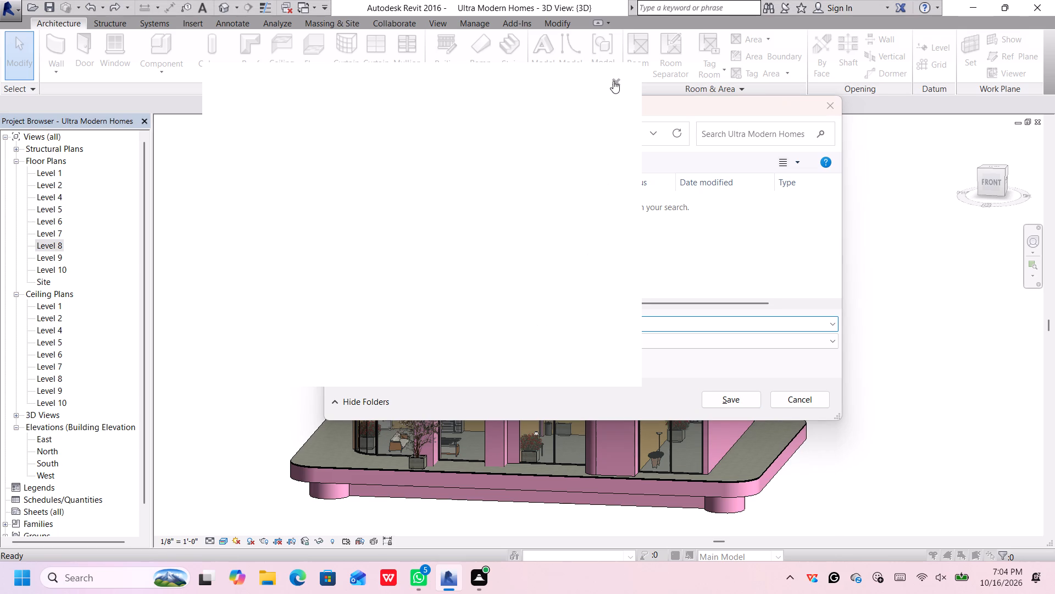
key(u)
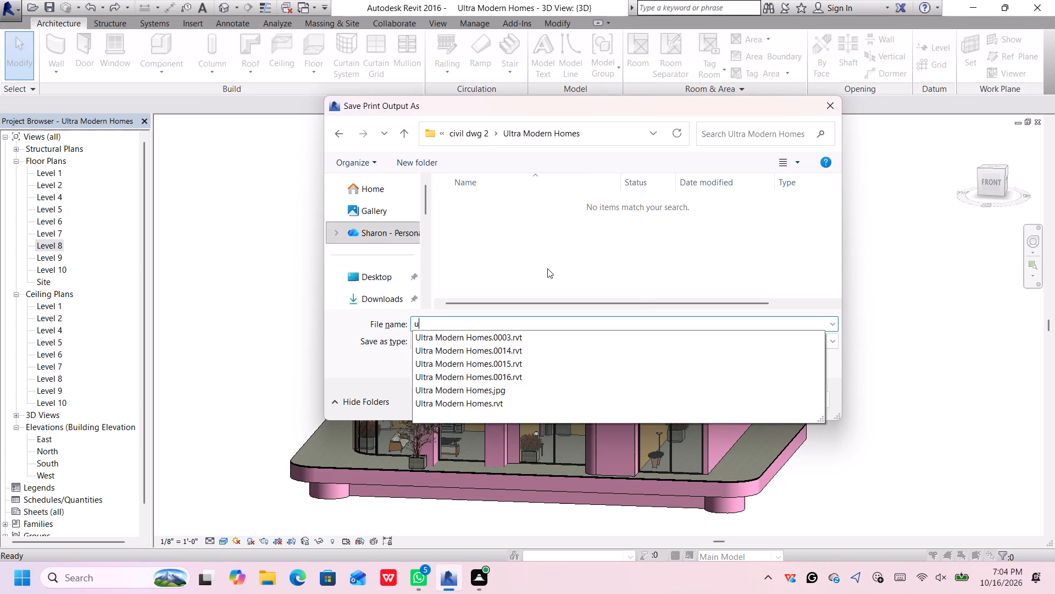
text(lte)
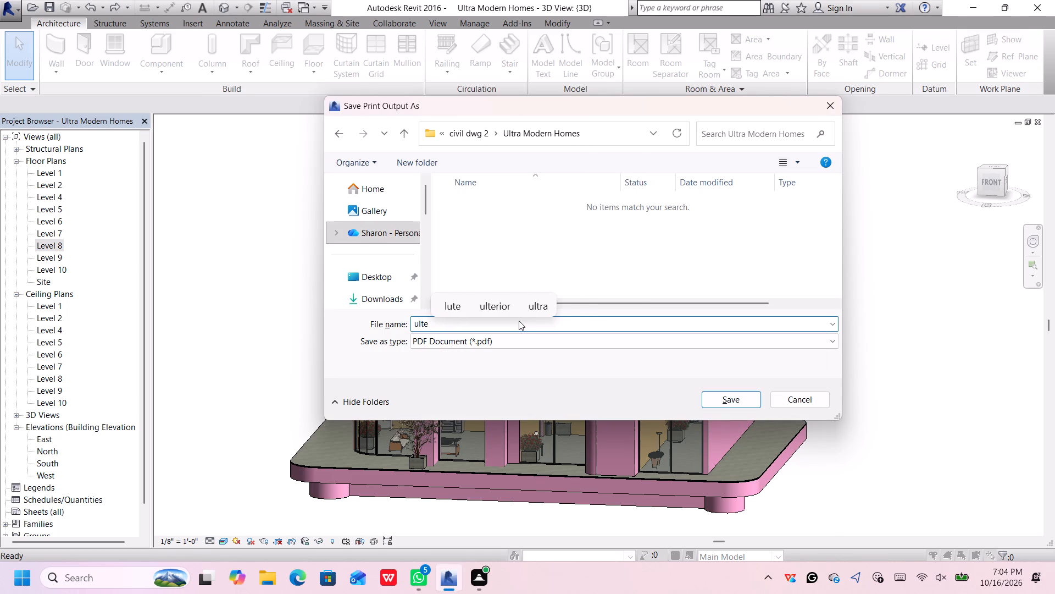
key(BackSpace)
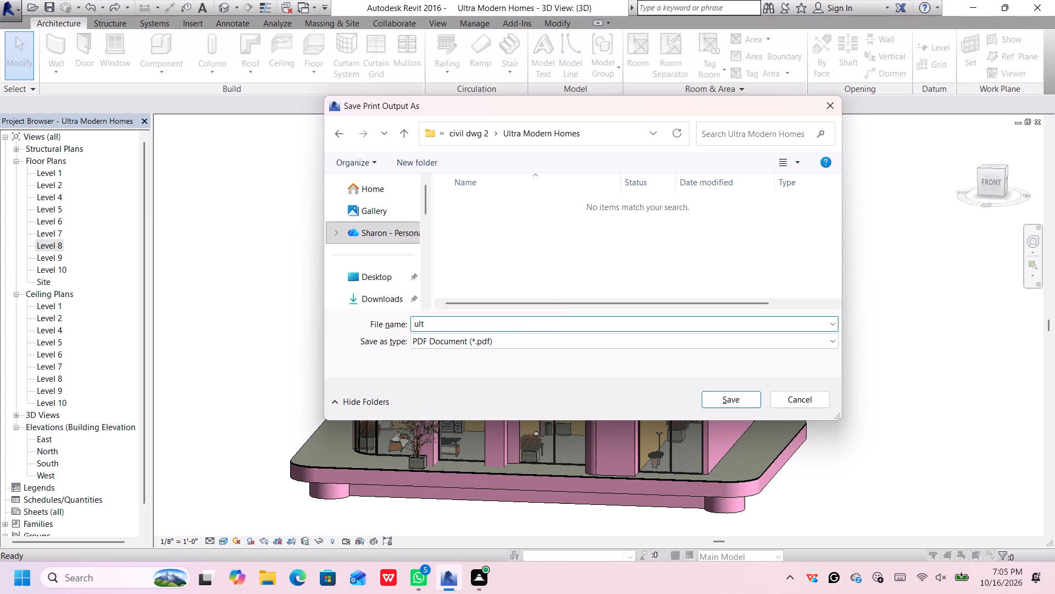
text(re)
key(space)
key(BackSpace)
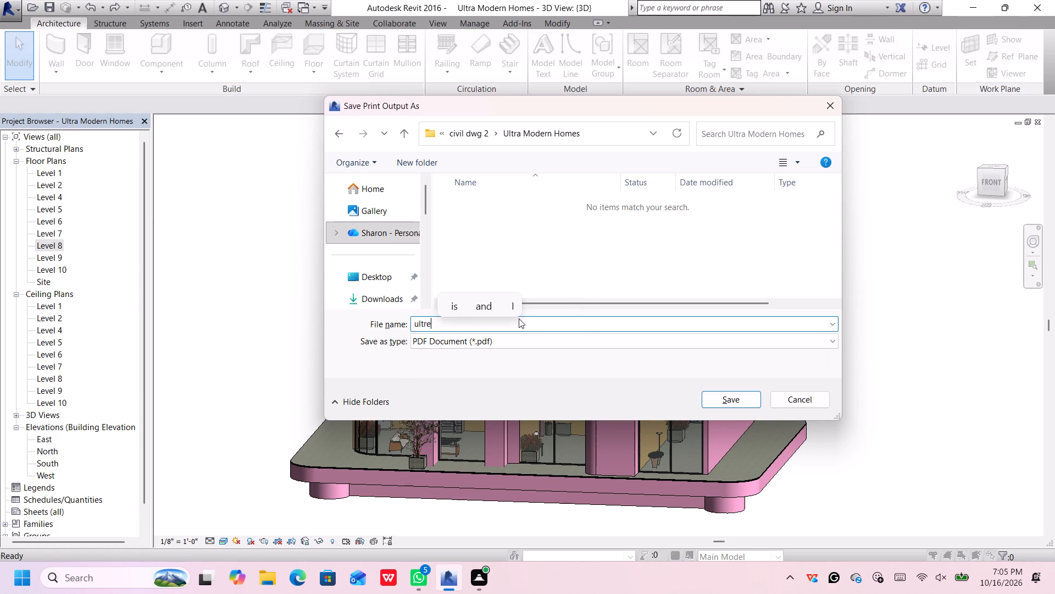
key(BackSpace)
click(507, 333)
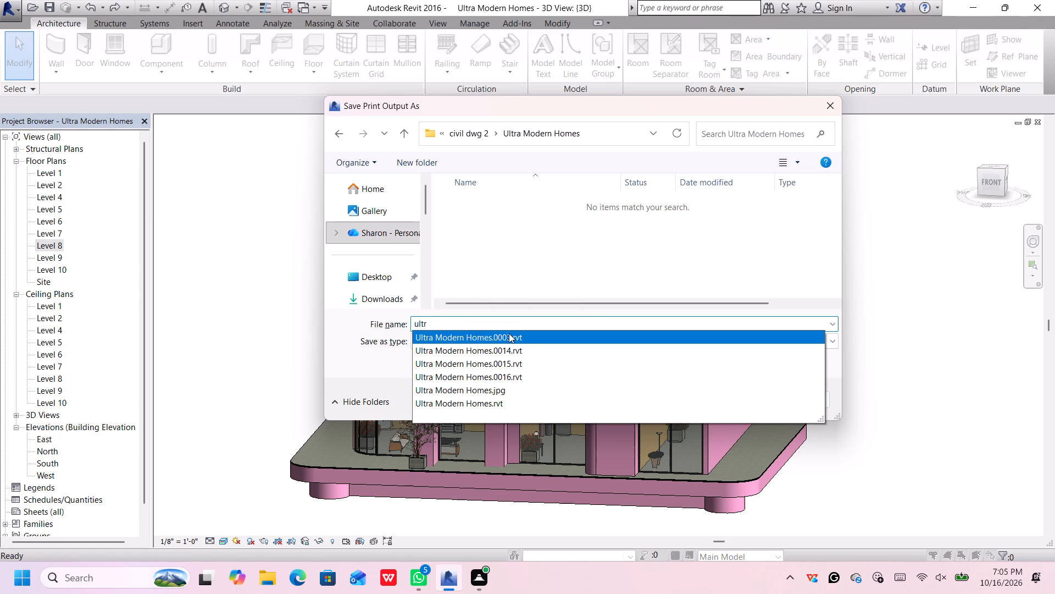
click(532, 324)
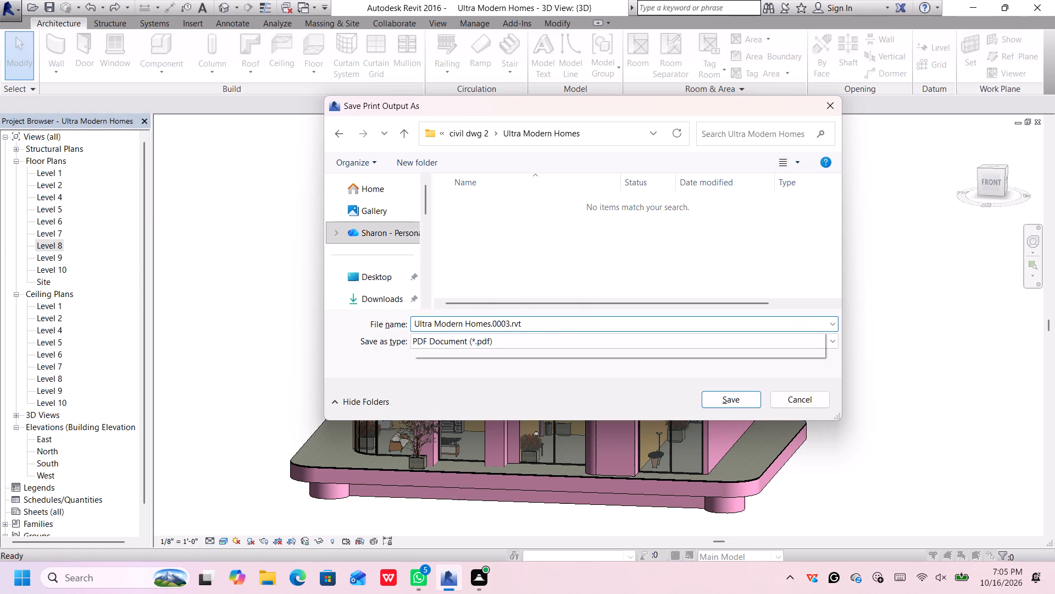
key(BackSpace)
key(BackSpace)
key(BackSpace)
key(BackSpace)
key(BackSpace)
key(BackSpace)
key(BackSpace)
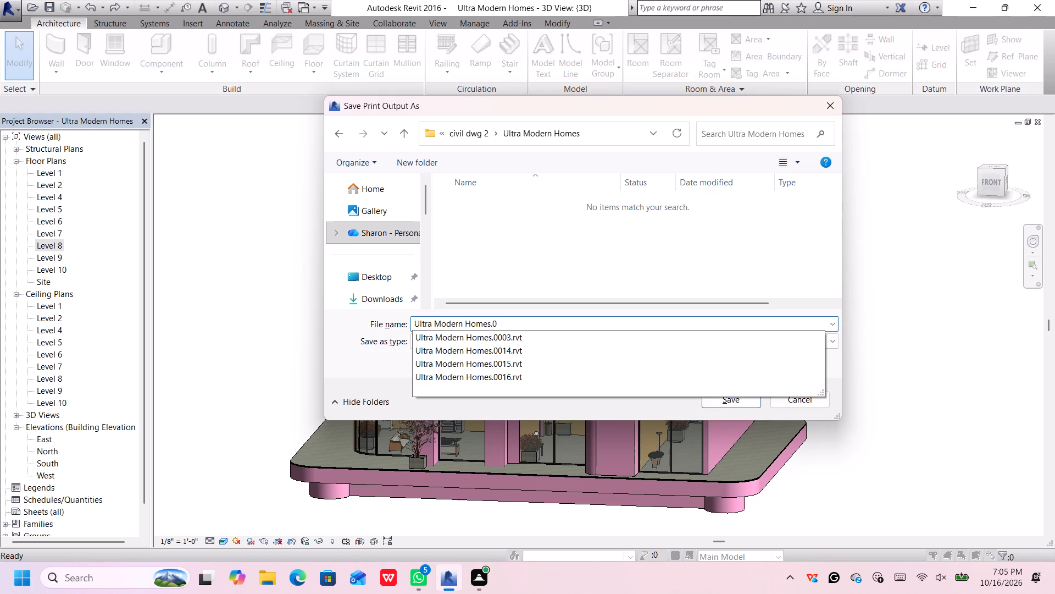
key(BackSpace)
key(BackSpace)
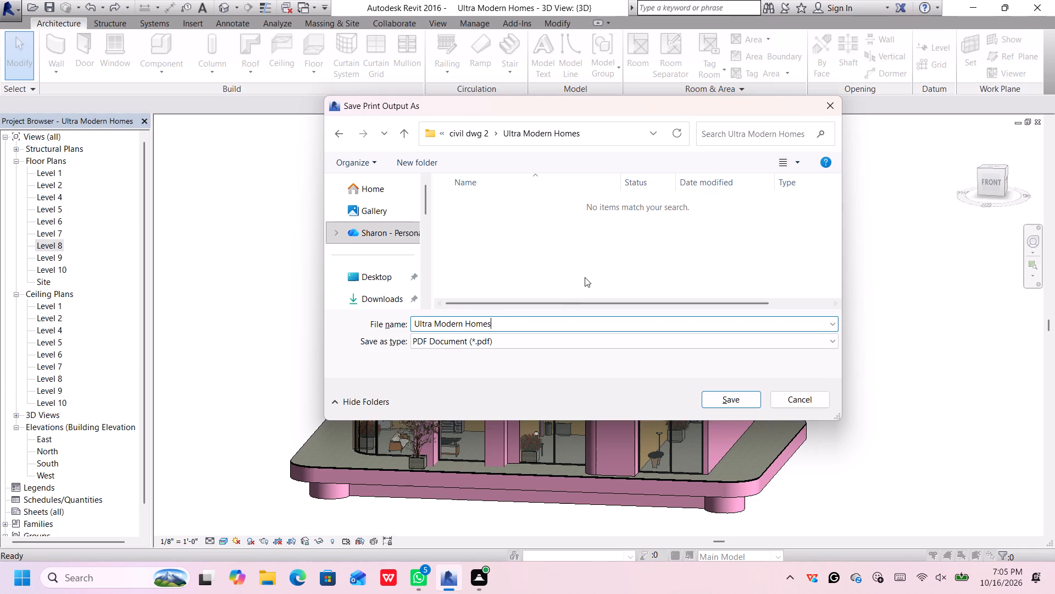
click(585, 277)
click(723, 402)
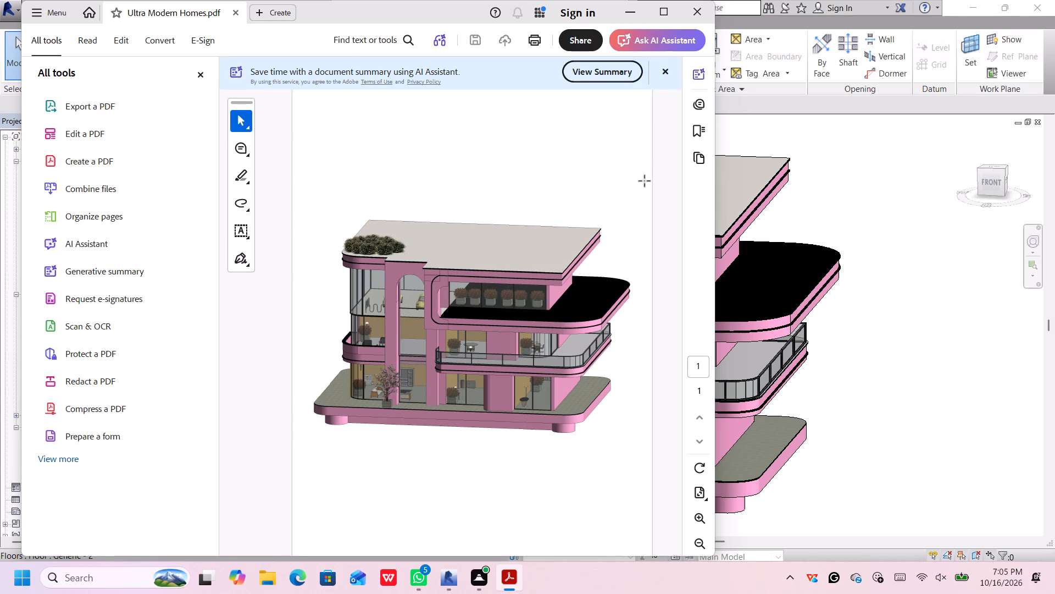
Close the Ultra Modern Homes PDF in Adobe Acrobat and return to the Revit model.
click(694, 10)
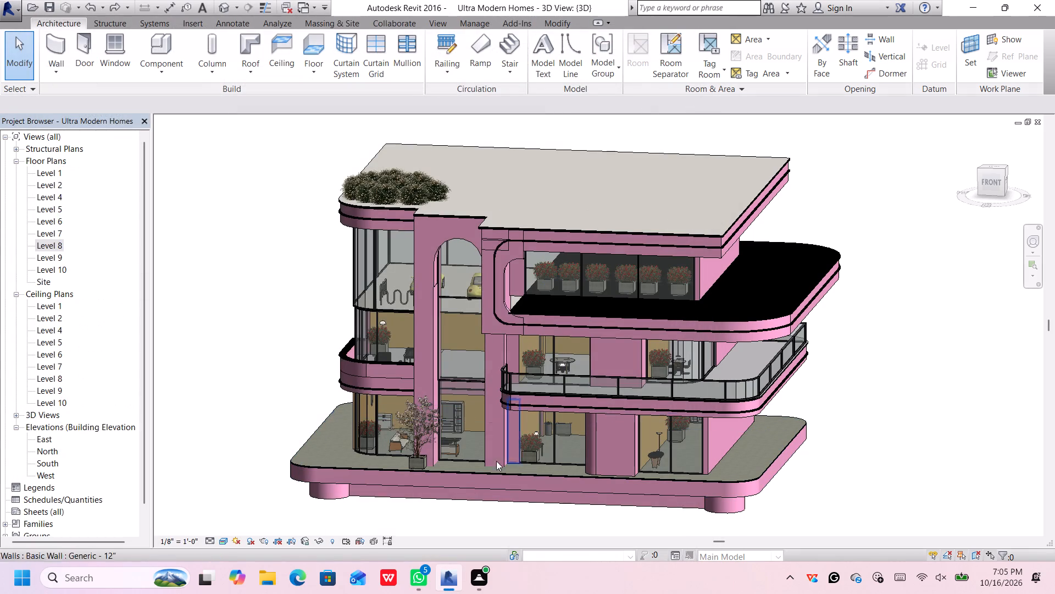